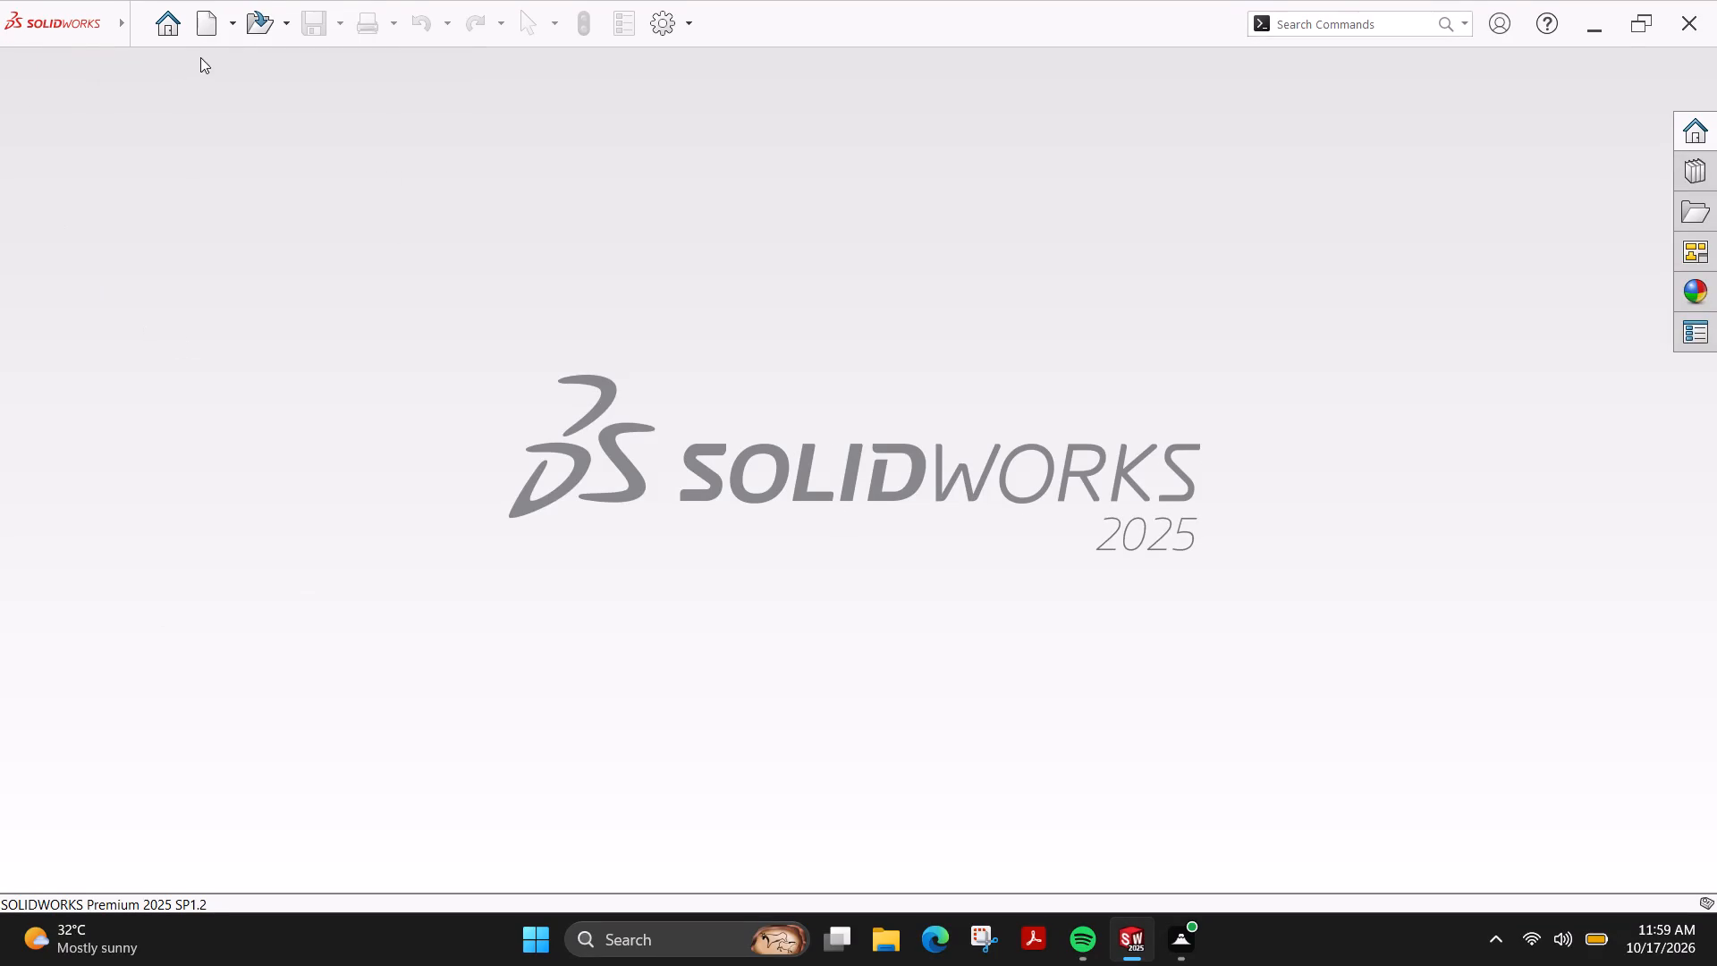
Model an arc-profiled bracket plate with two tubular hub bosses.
Create a new part document and open a sketch on the Front Plane.
left_click(203, 33)
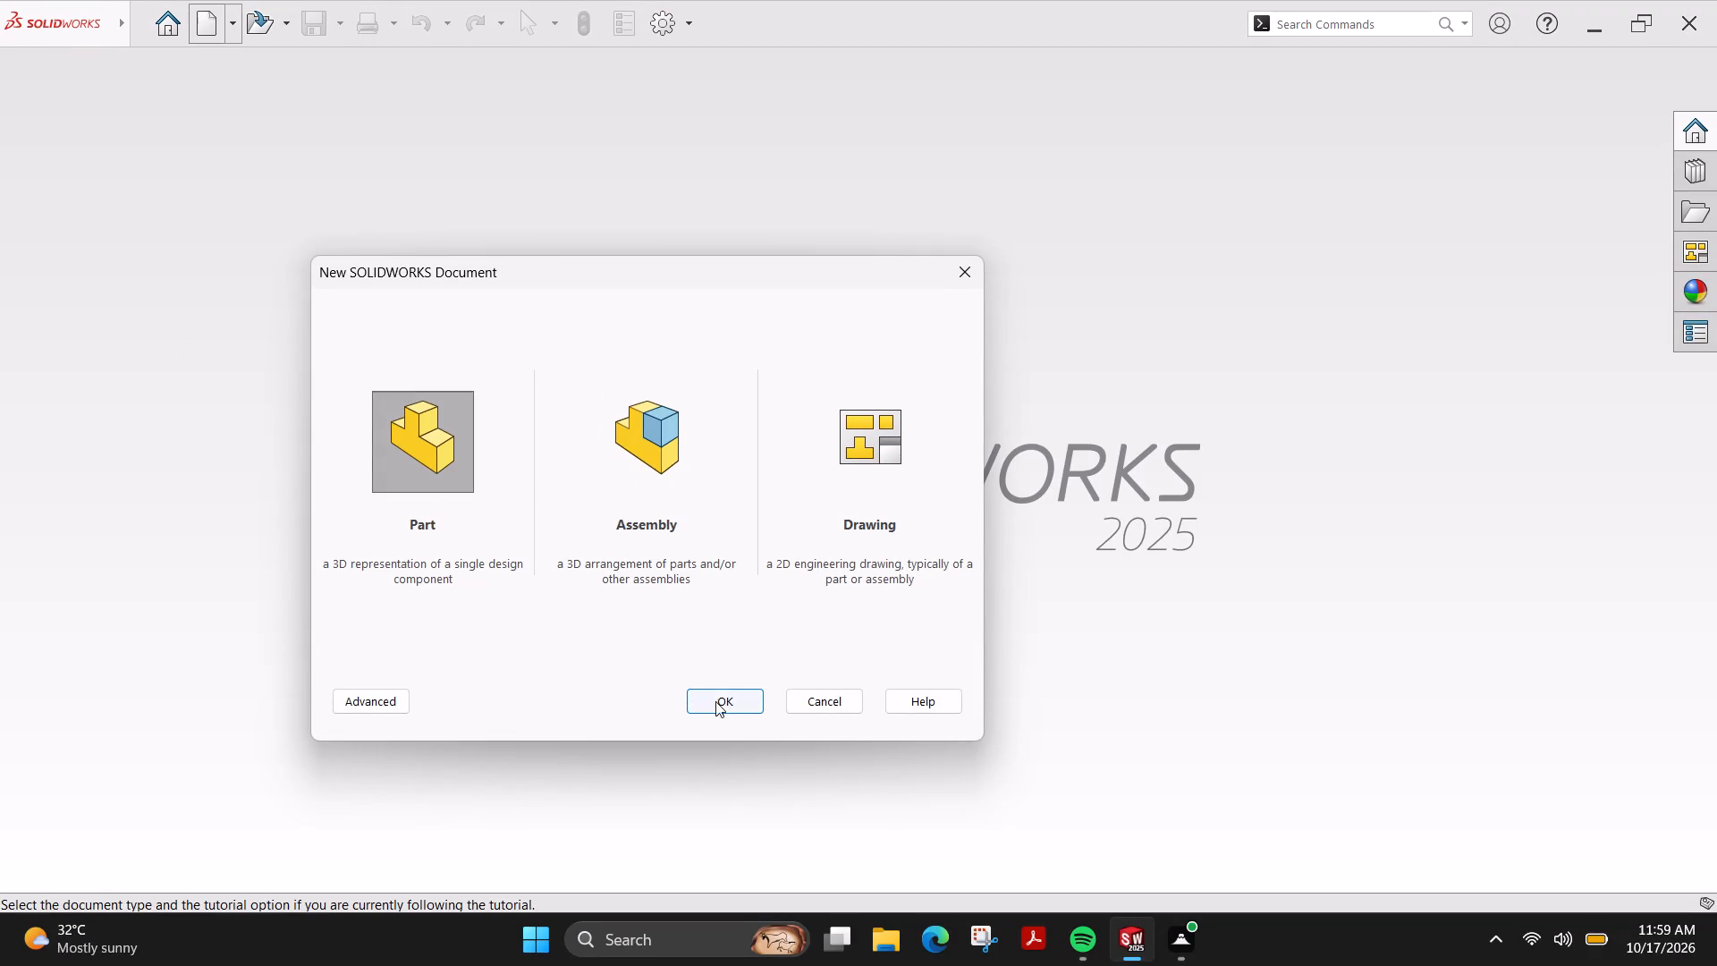
left_click(715, 701)
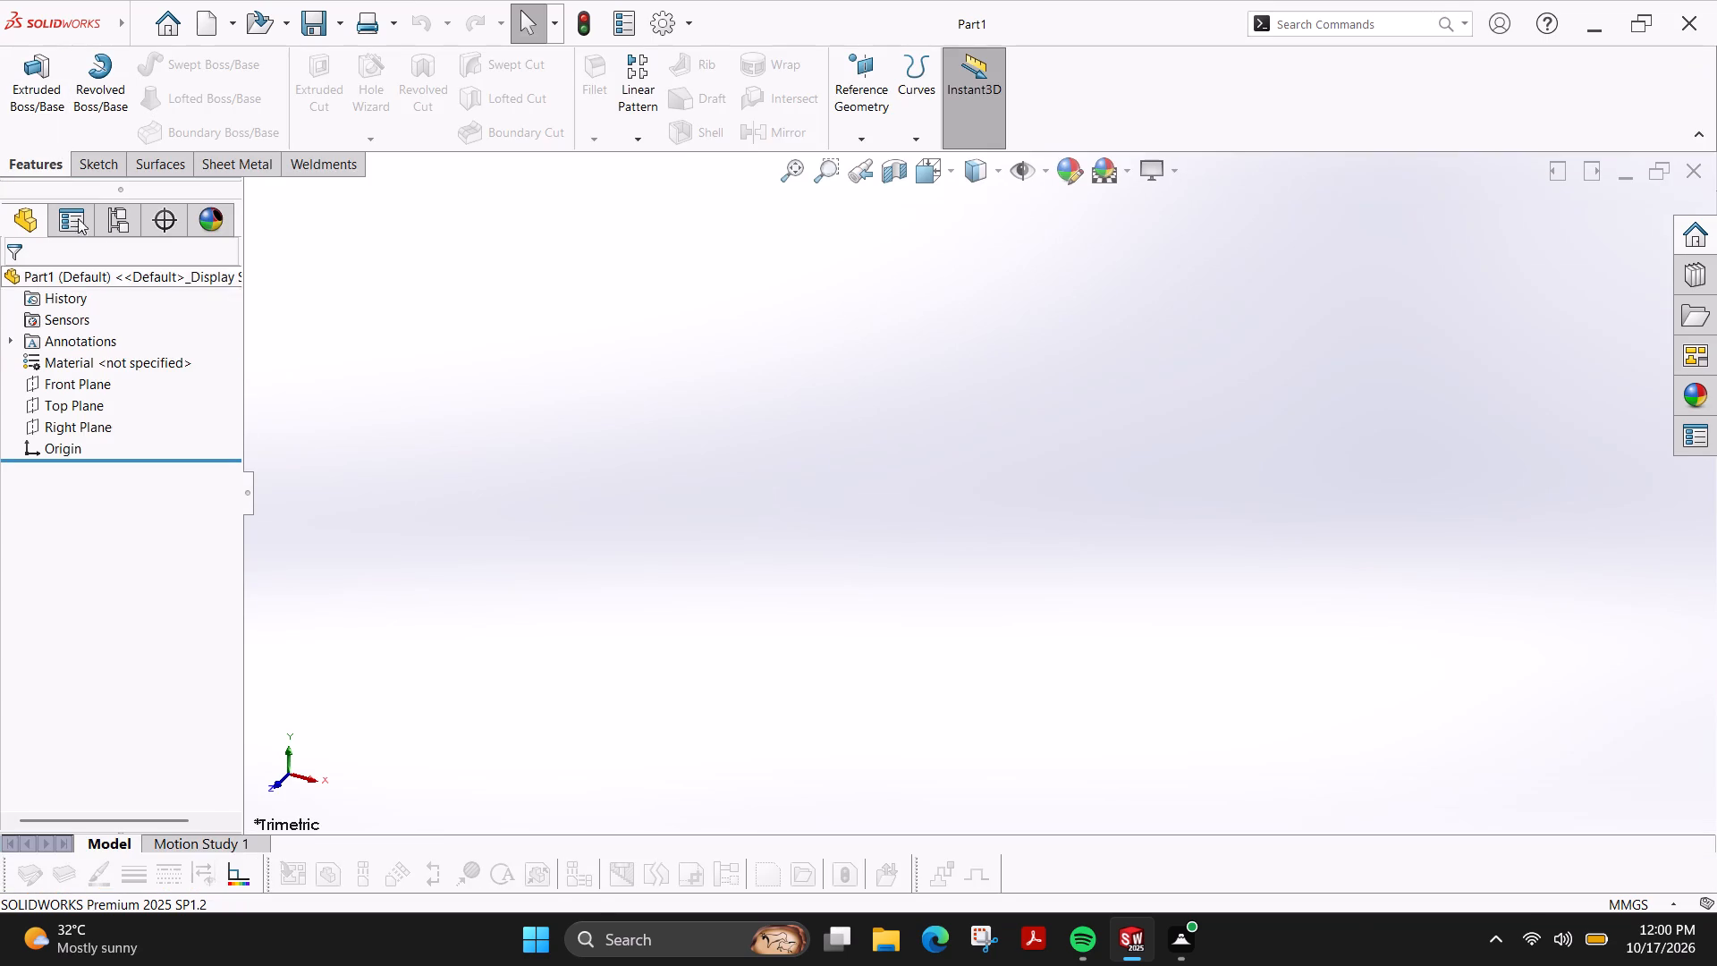
left_click(90, 167)
left_click(28, 108)
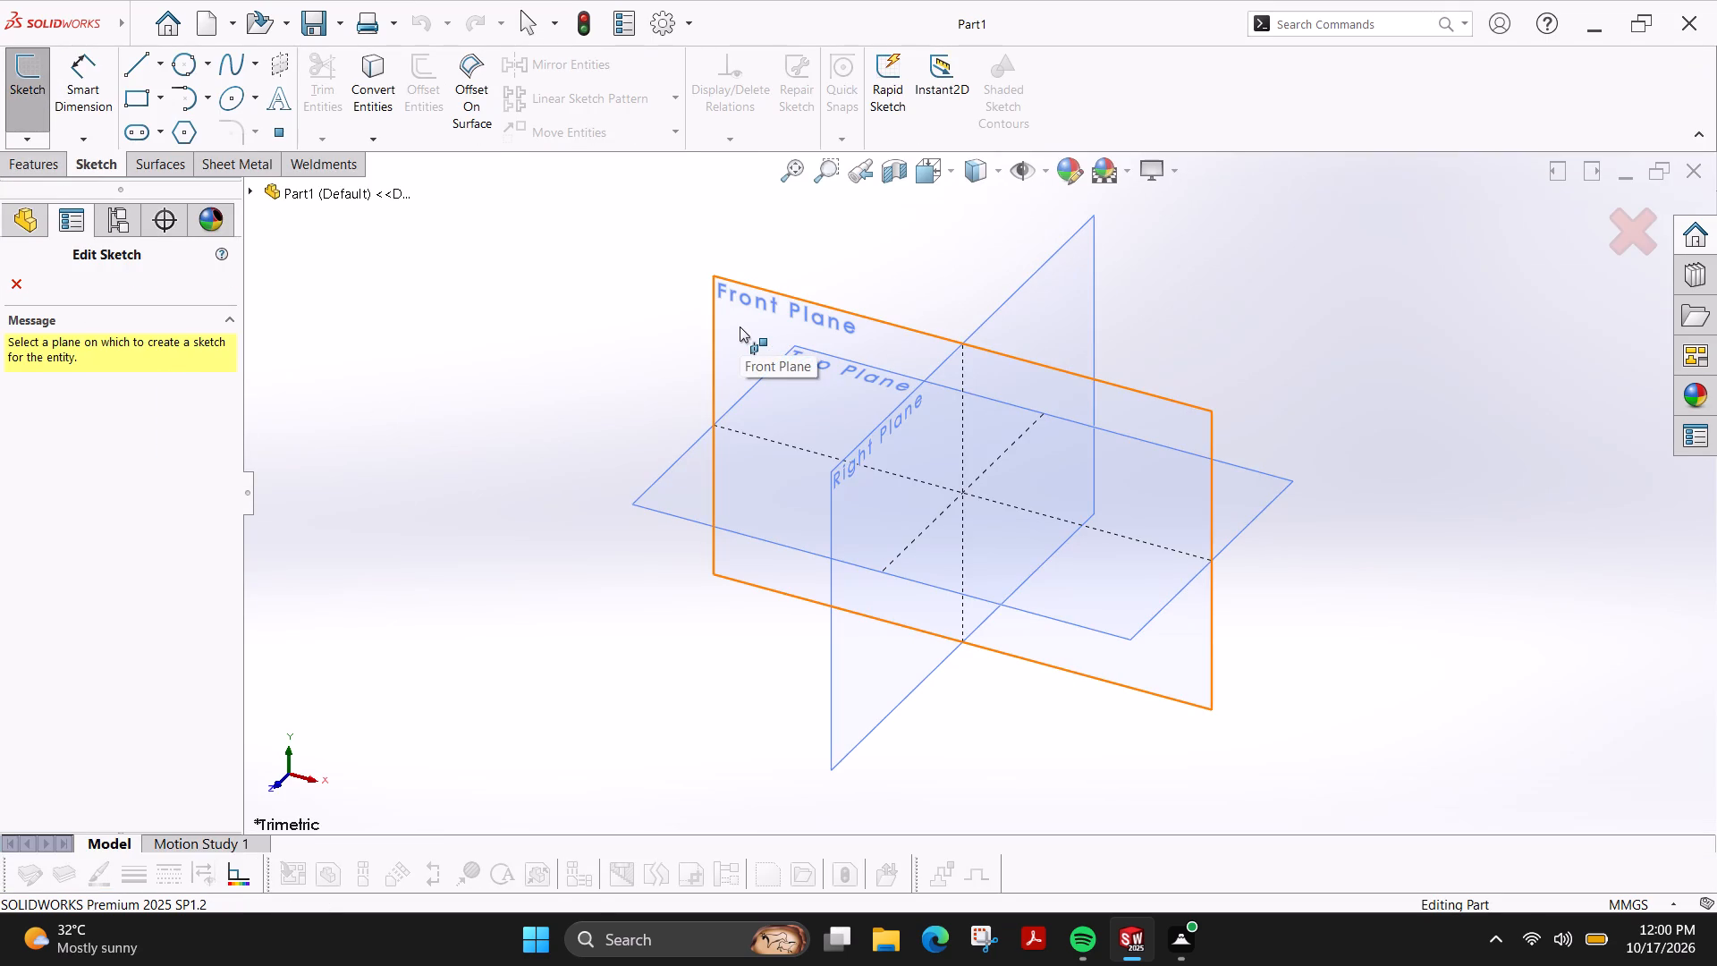
left_click(740, 326)
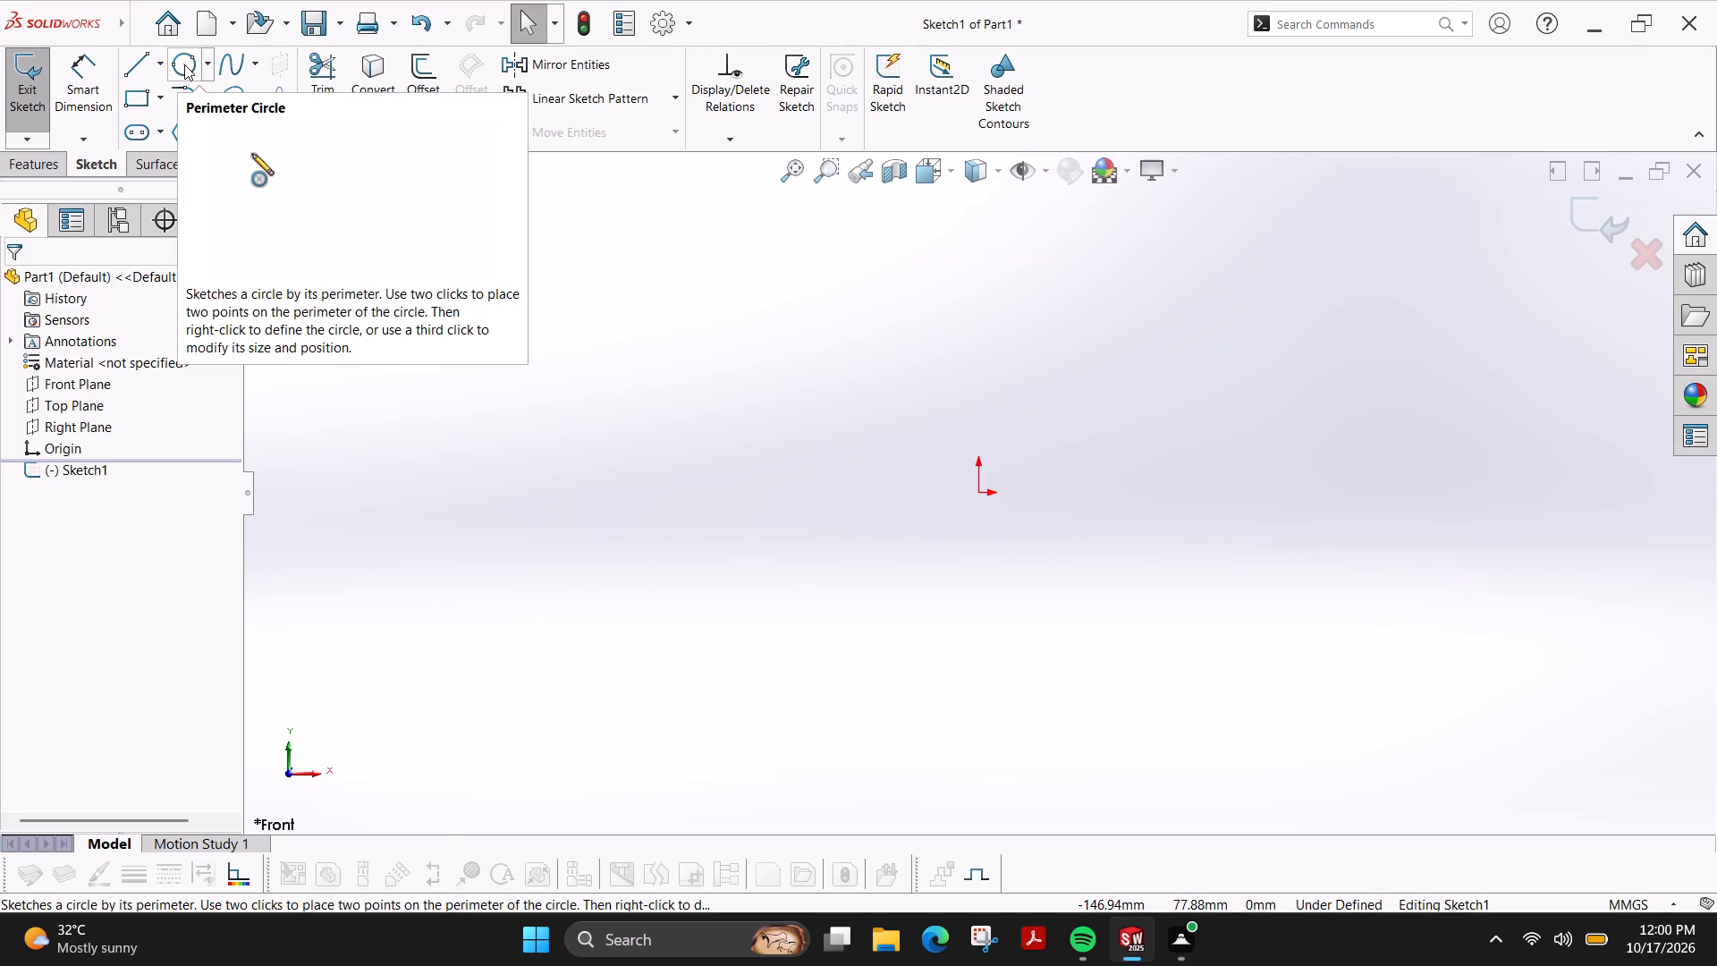
Sketch a vertical midpoint line centred on the origin, about 204 mm long.
left_click(136, 67)
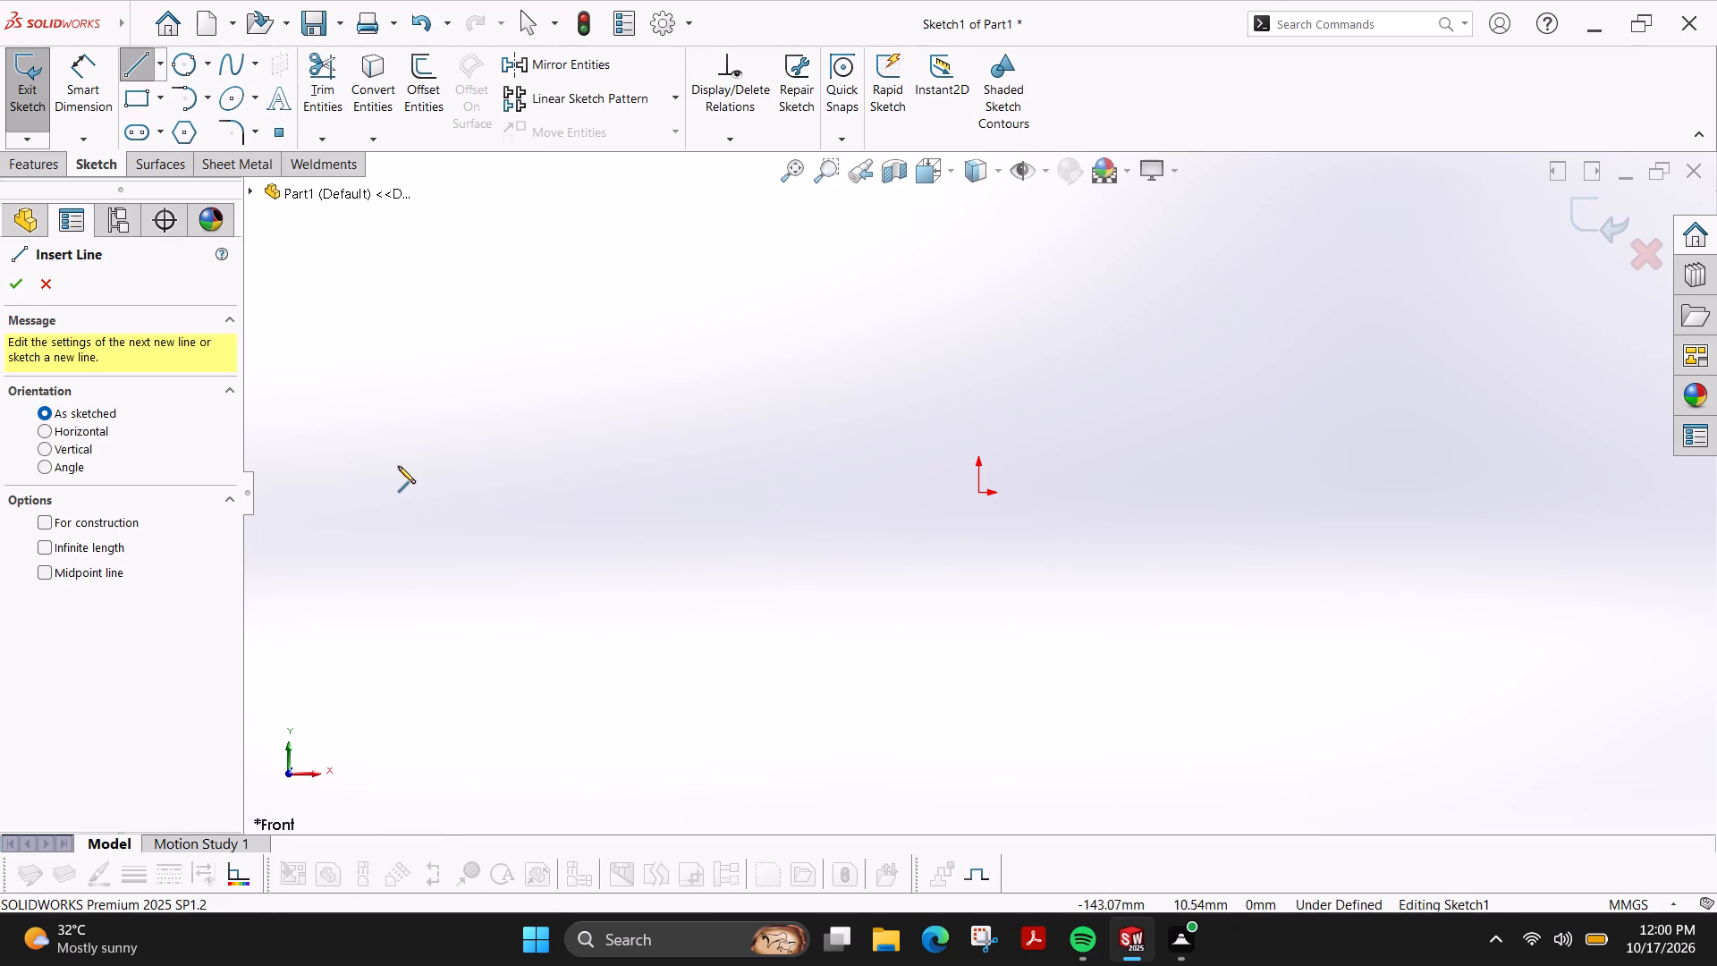
left_click(100, 568)
left_click(977, 493)
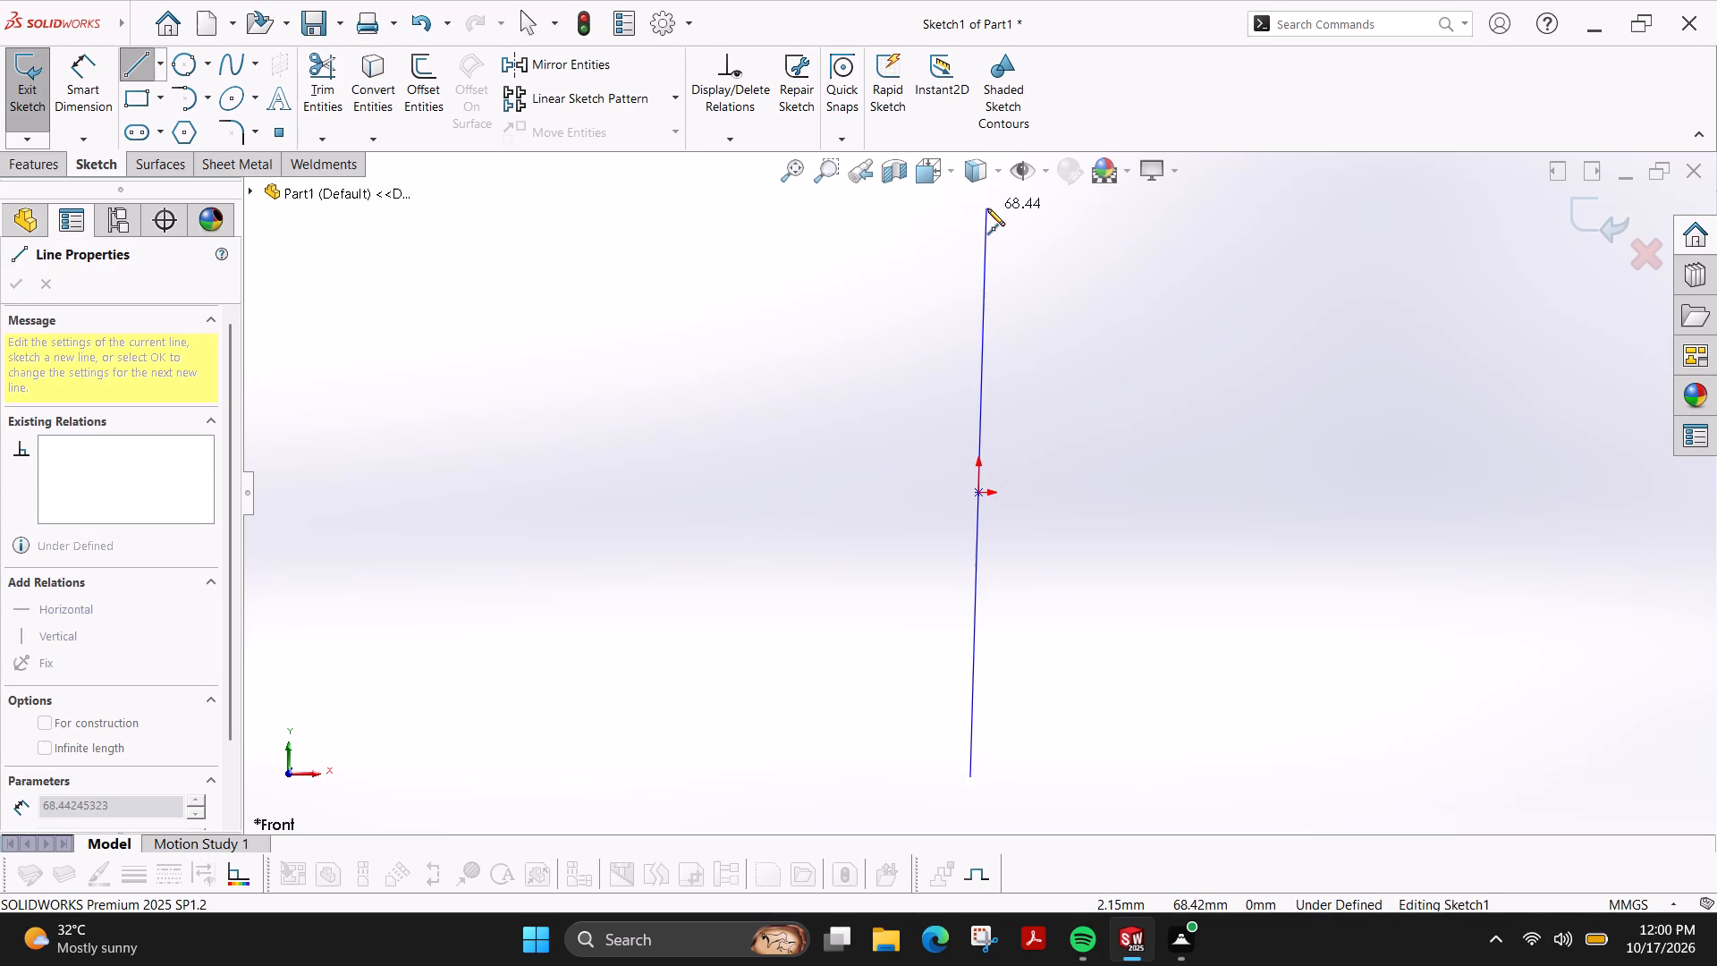
scroll(987, 208, "up", 1)
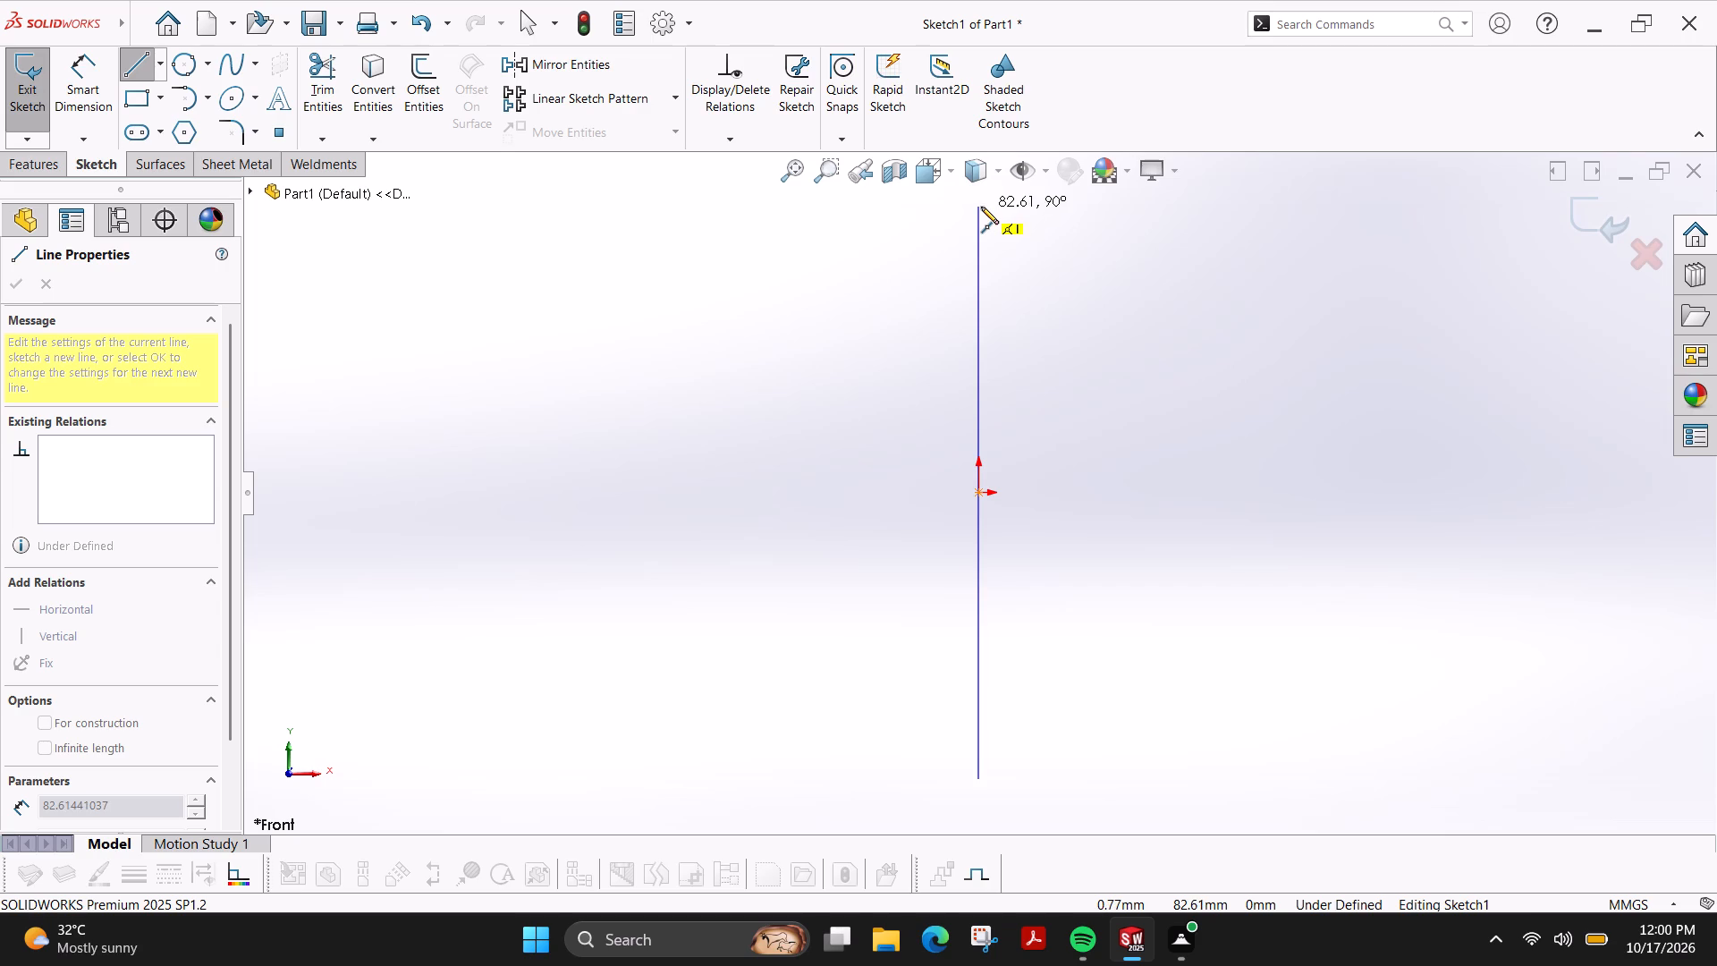
scroll(981, 207, "up", 2)
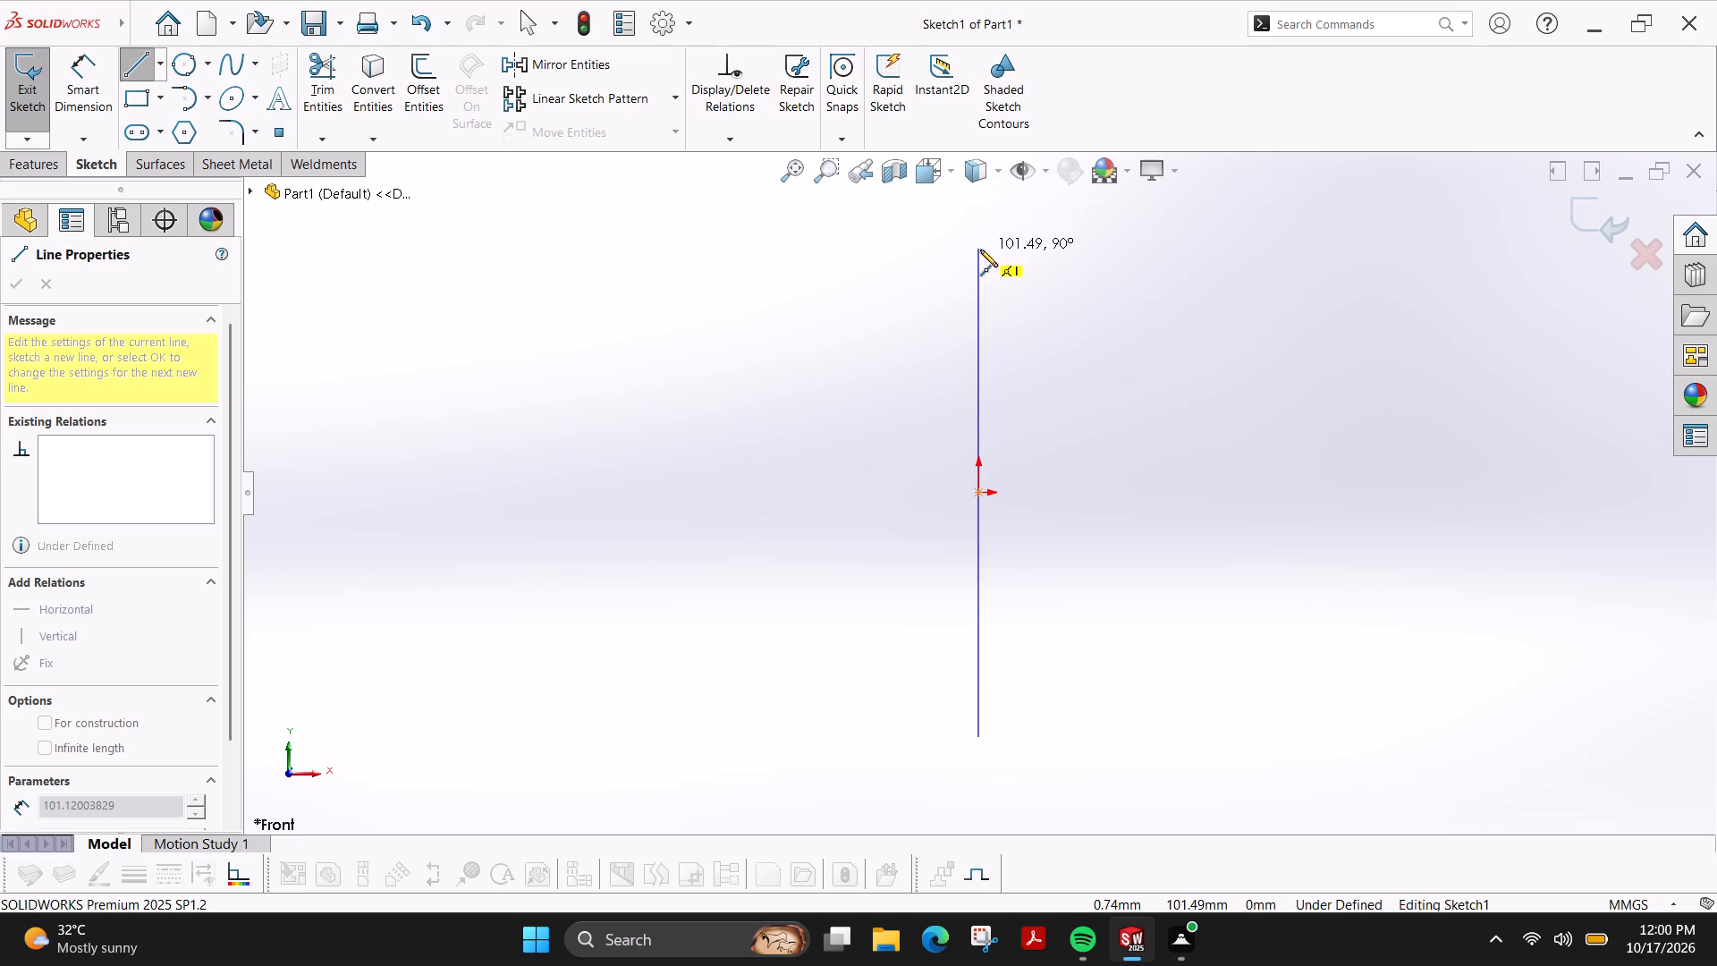
left_click(981, 248)
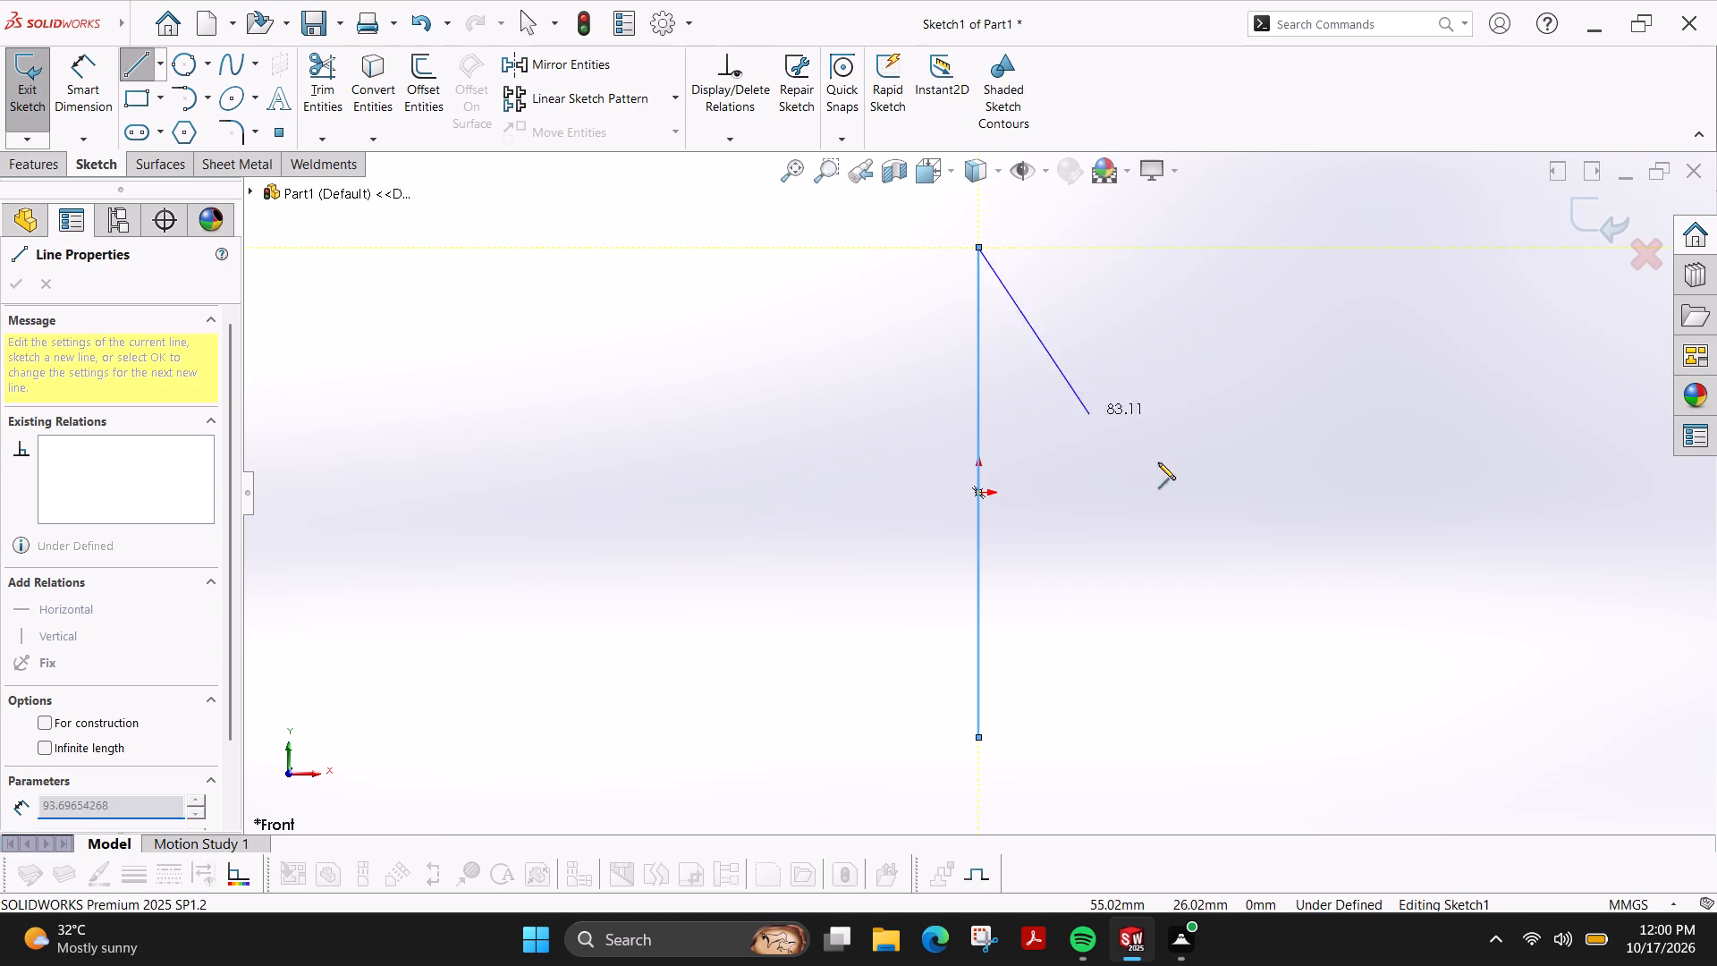
key("Escape")
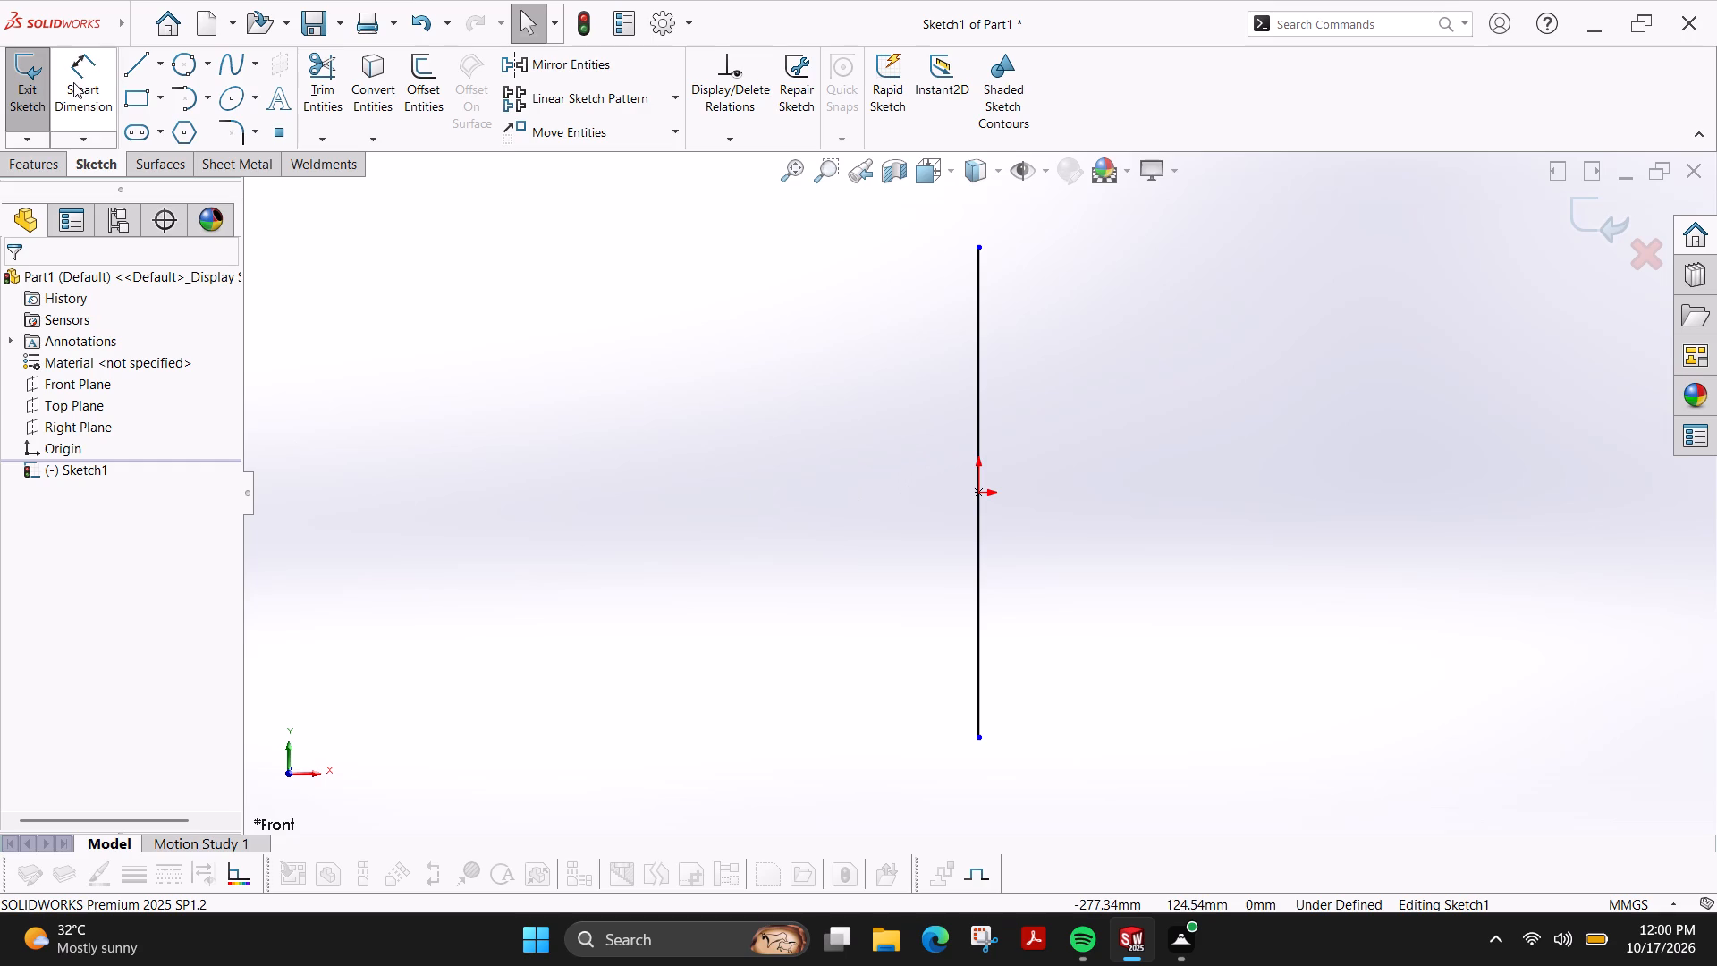
Sketch a horizontal midpoint construction line centred on the origin, extending just over 200 mm to each side.
left_click(133, 74)
left_click(108, 568)
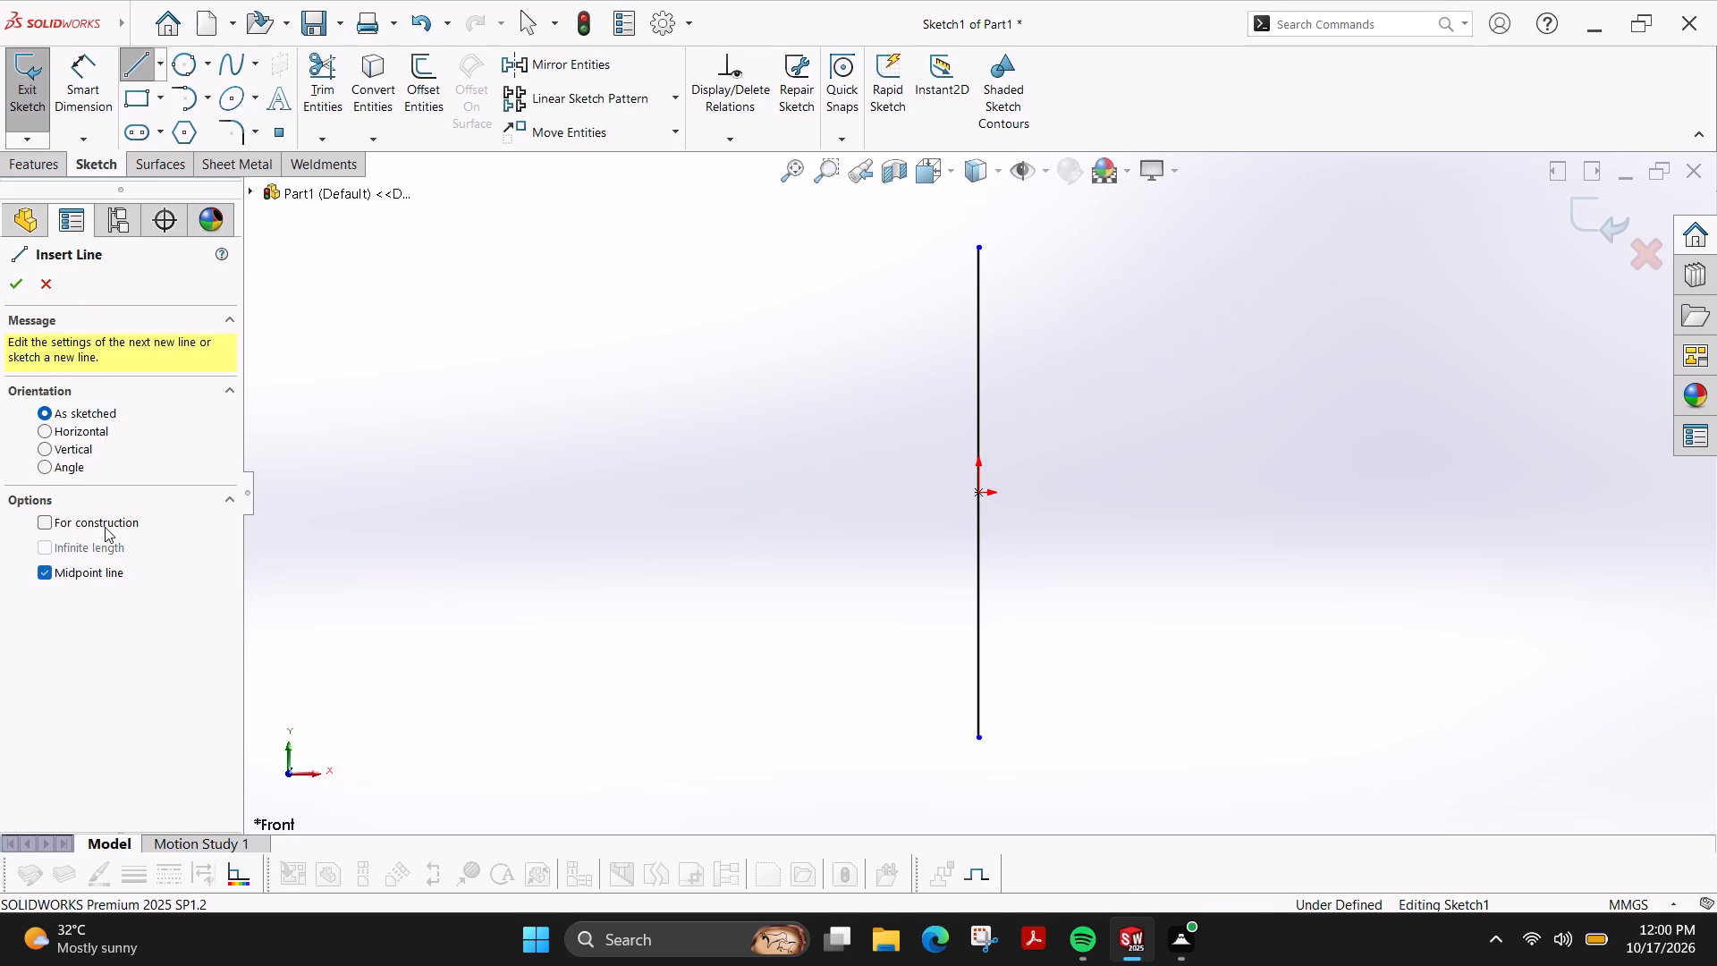
left_click(105, 527)
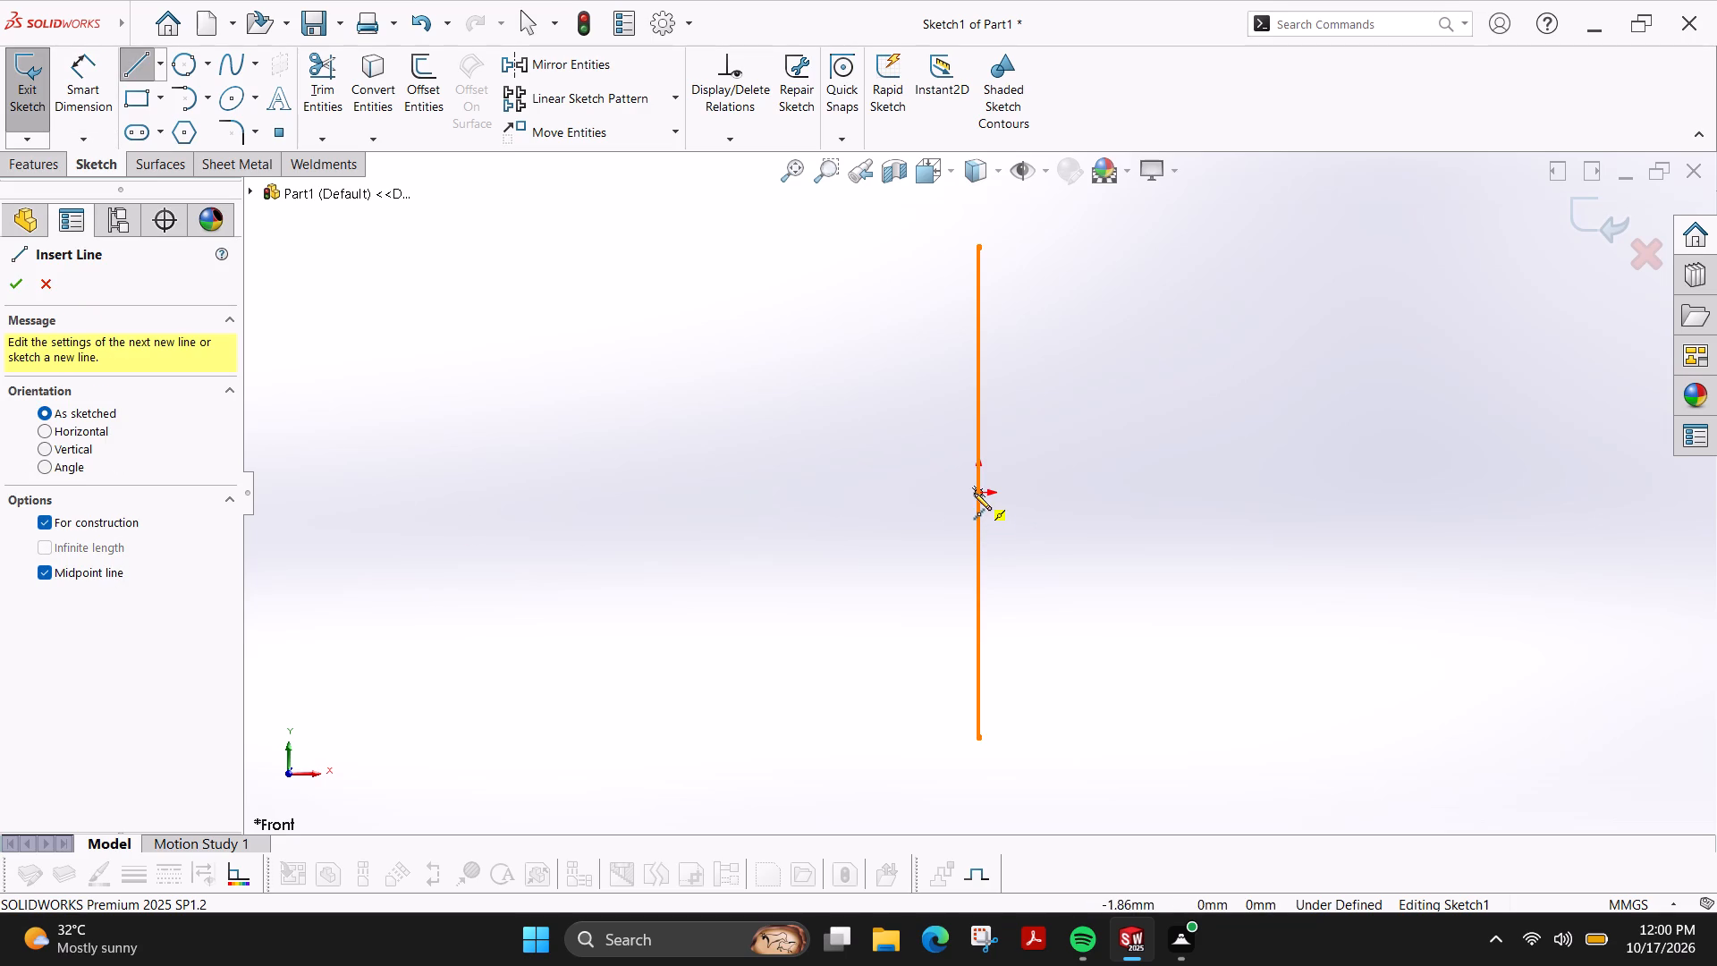
left_click(974, 493)
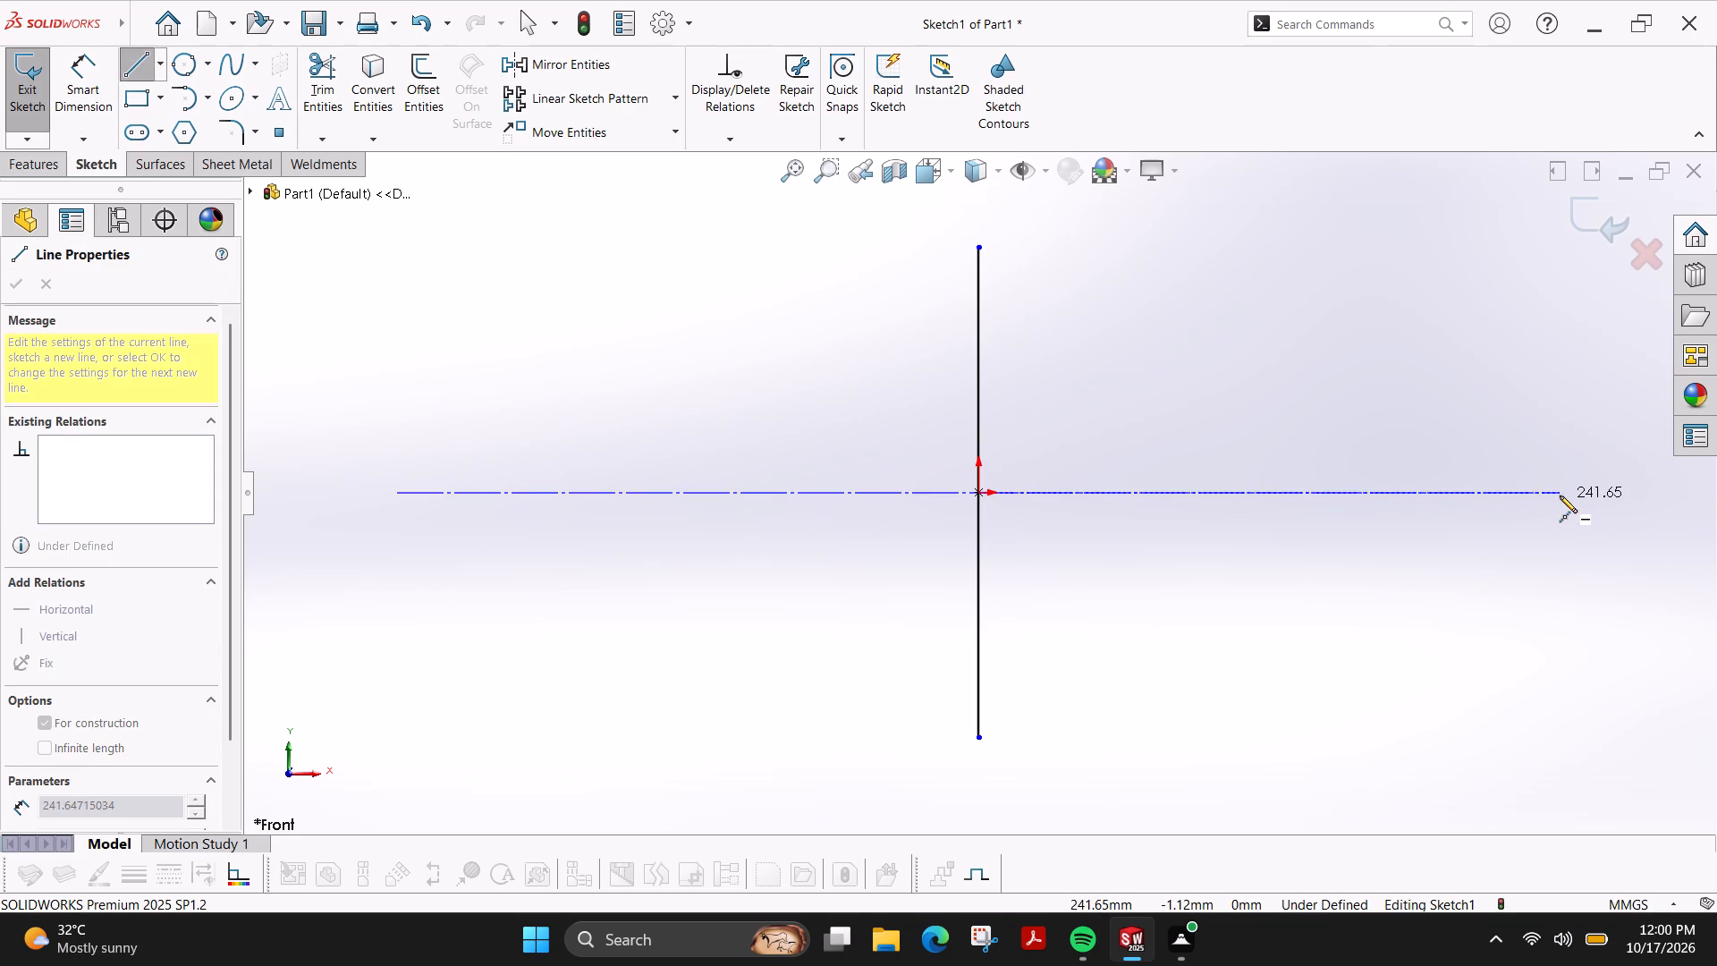
left_click(1485, 492)
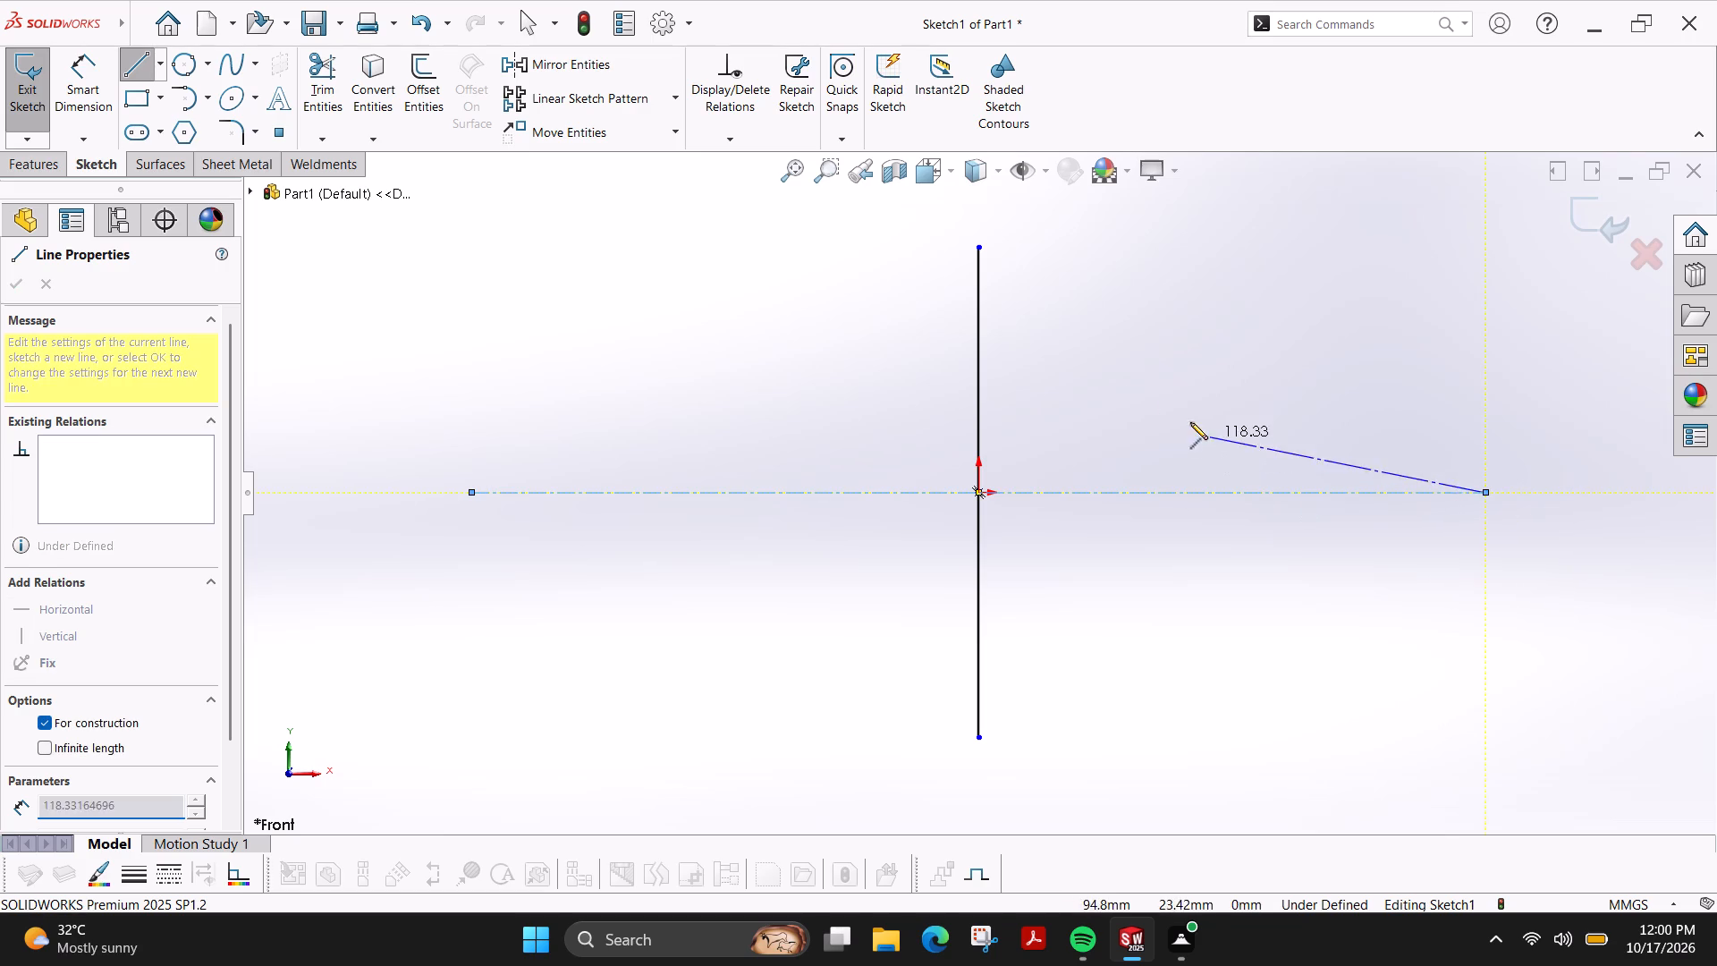
key("Escape")
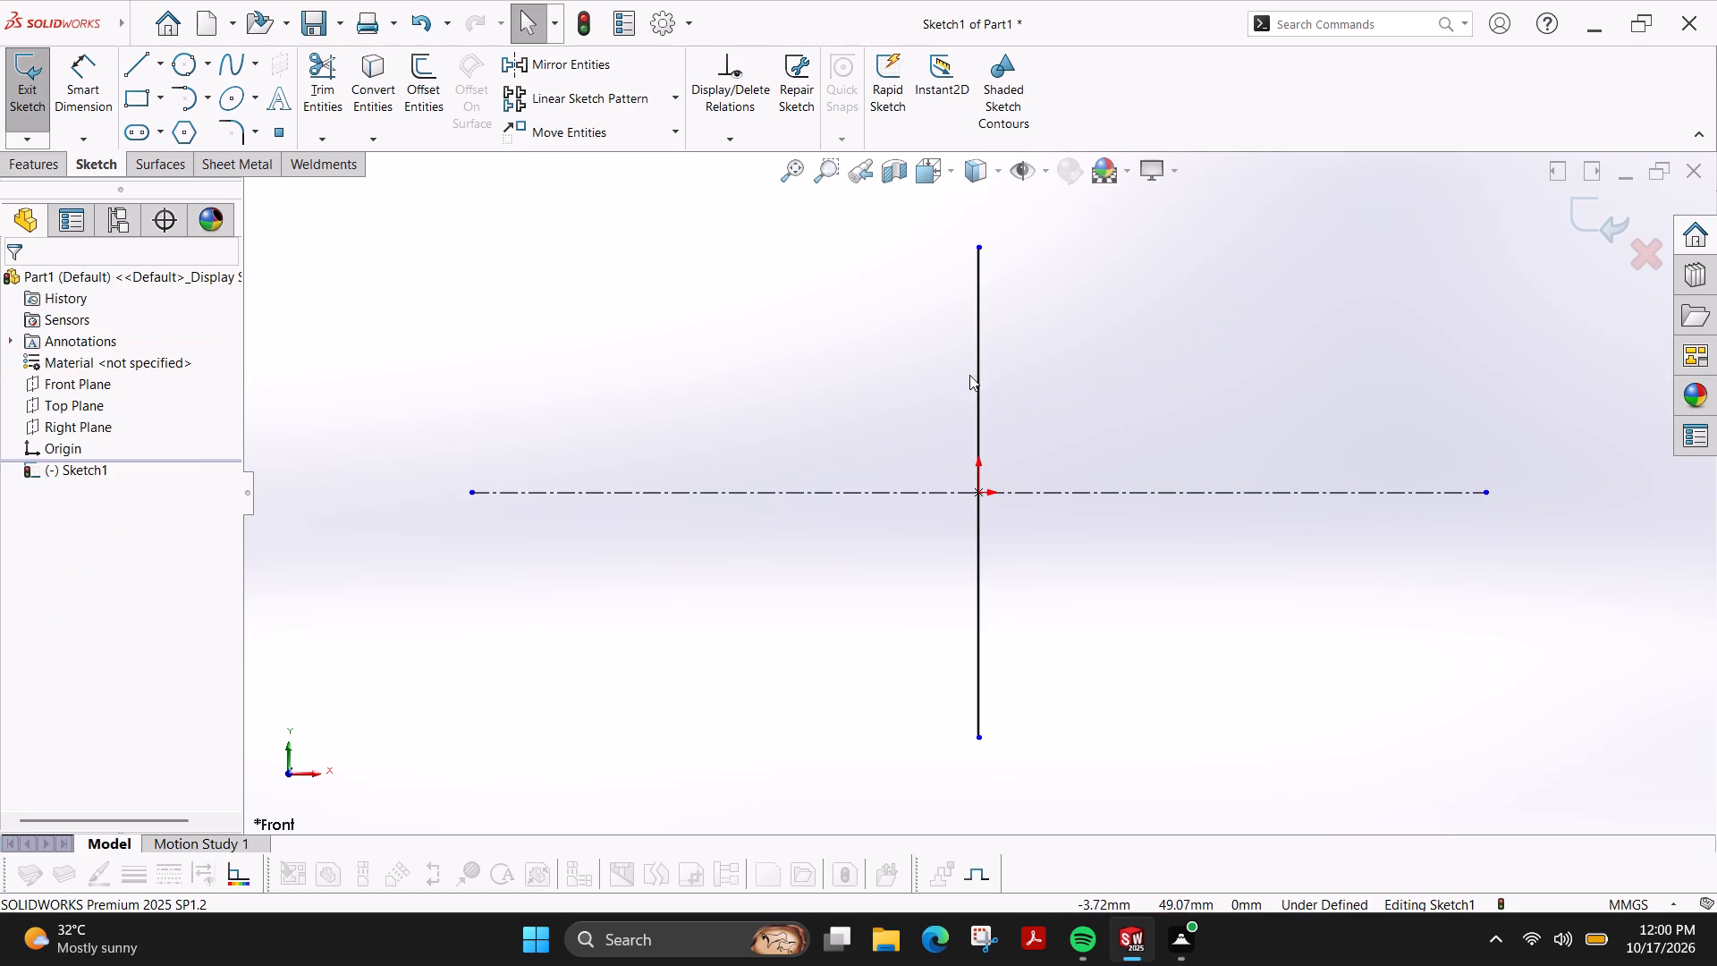
Convert the vertical line through the origin to construction geometry.
left_click(978, 371)
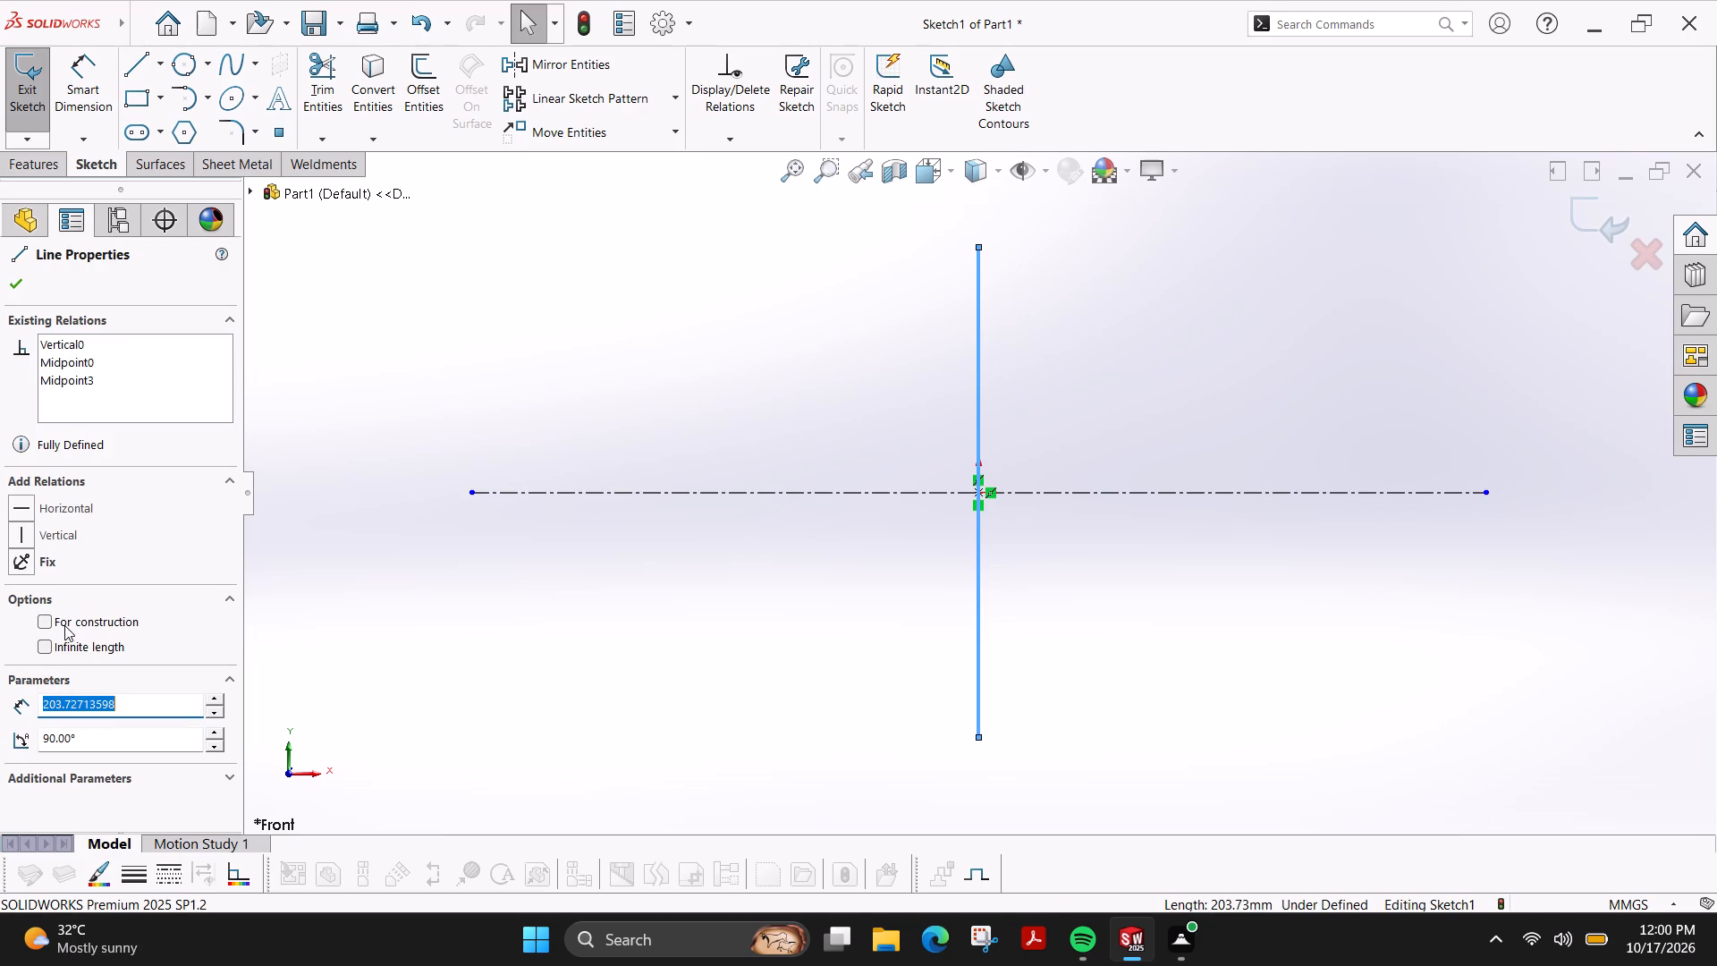
left_click(69, 623)
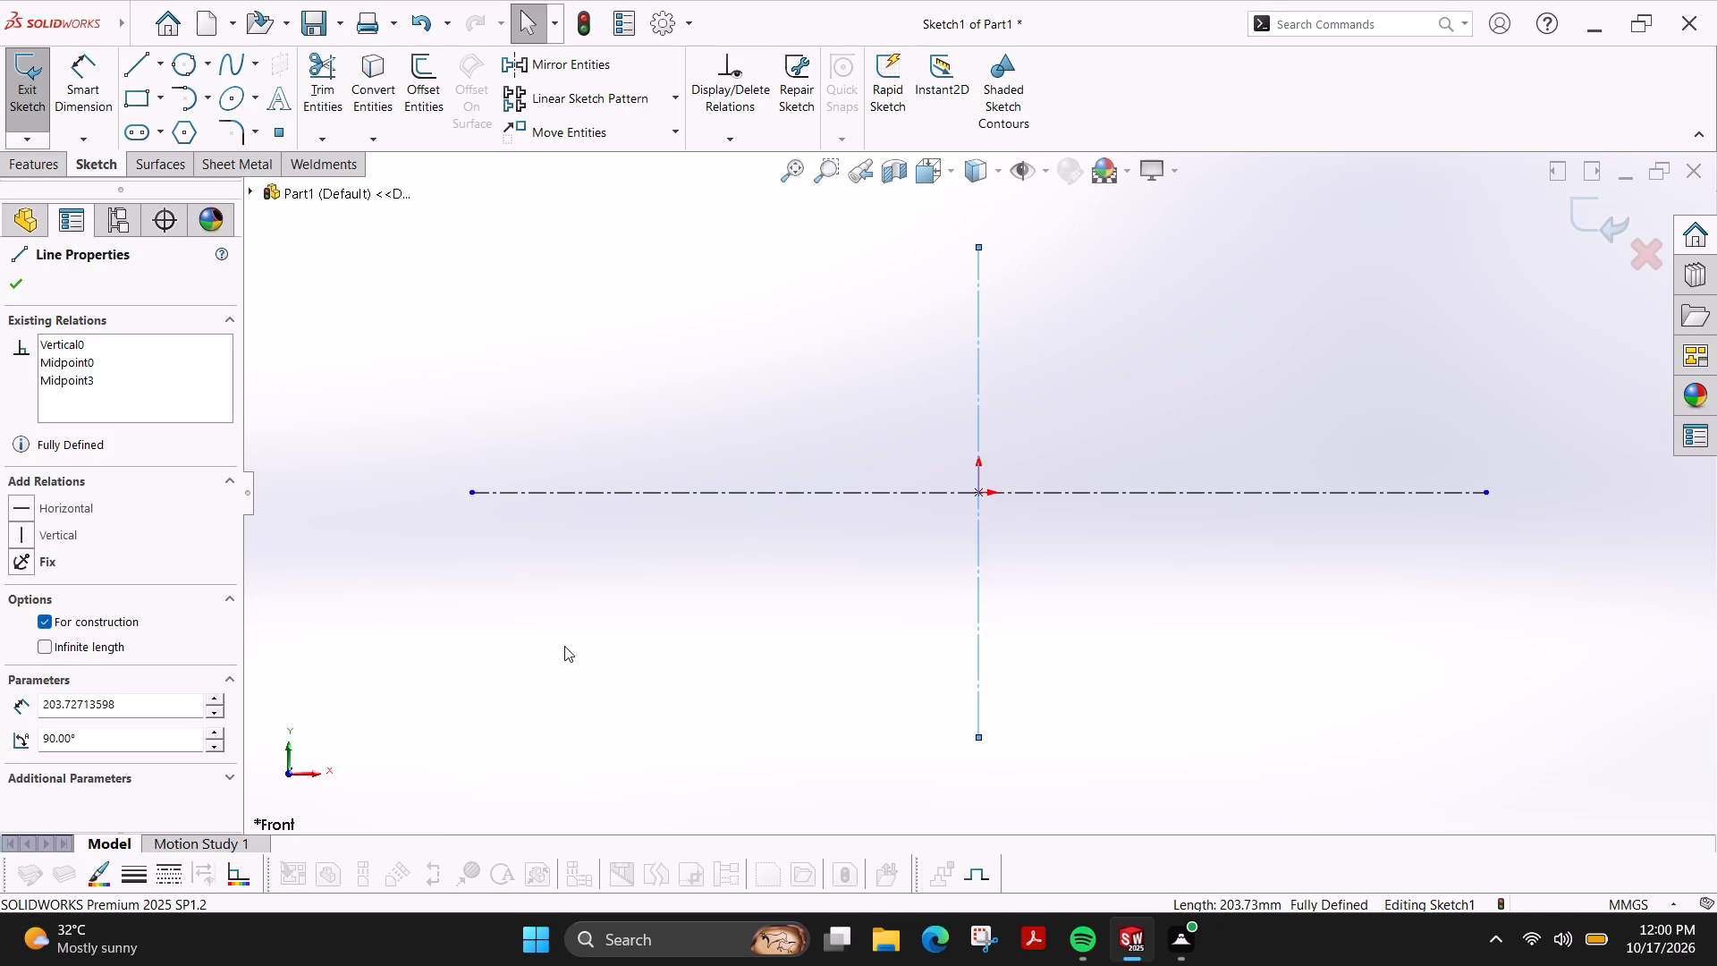
key("Escape")
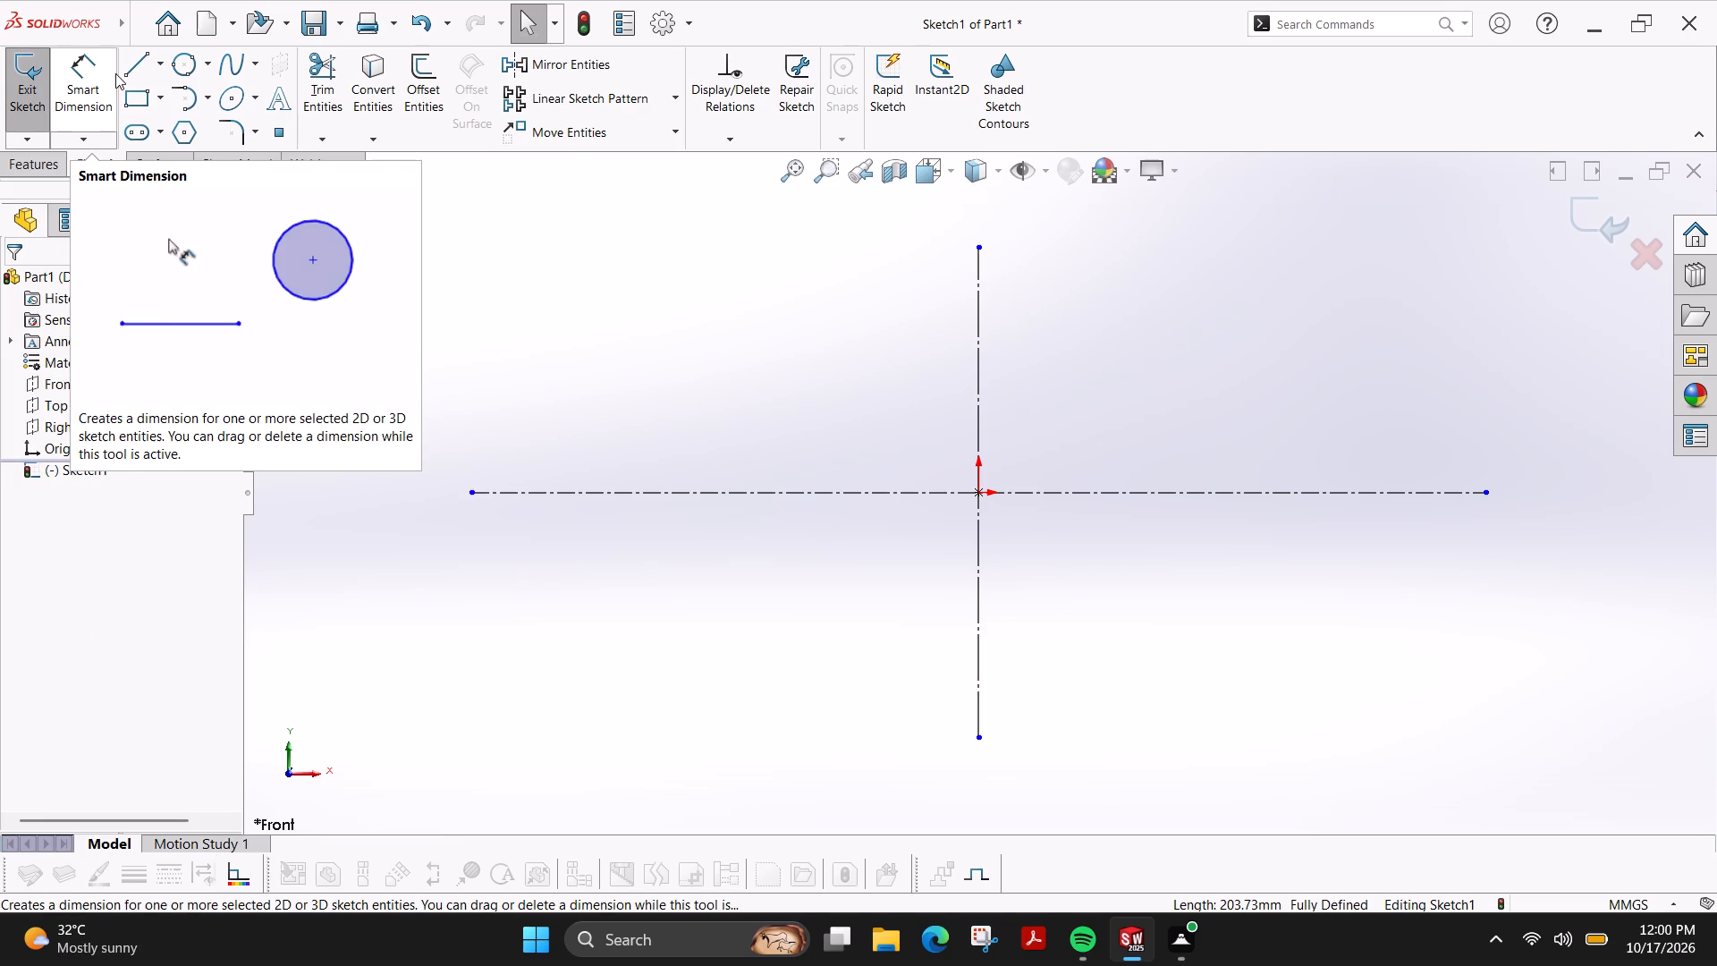
Sketch two centre-point circles: radius about 13 mm at the origin, and radius about 11.5 mm on the vertical centreline about 73 mm above it.
left_click(208, 70)
left_click(216, 97)
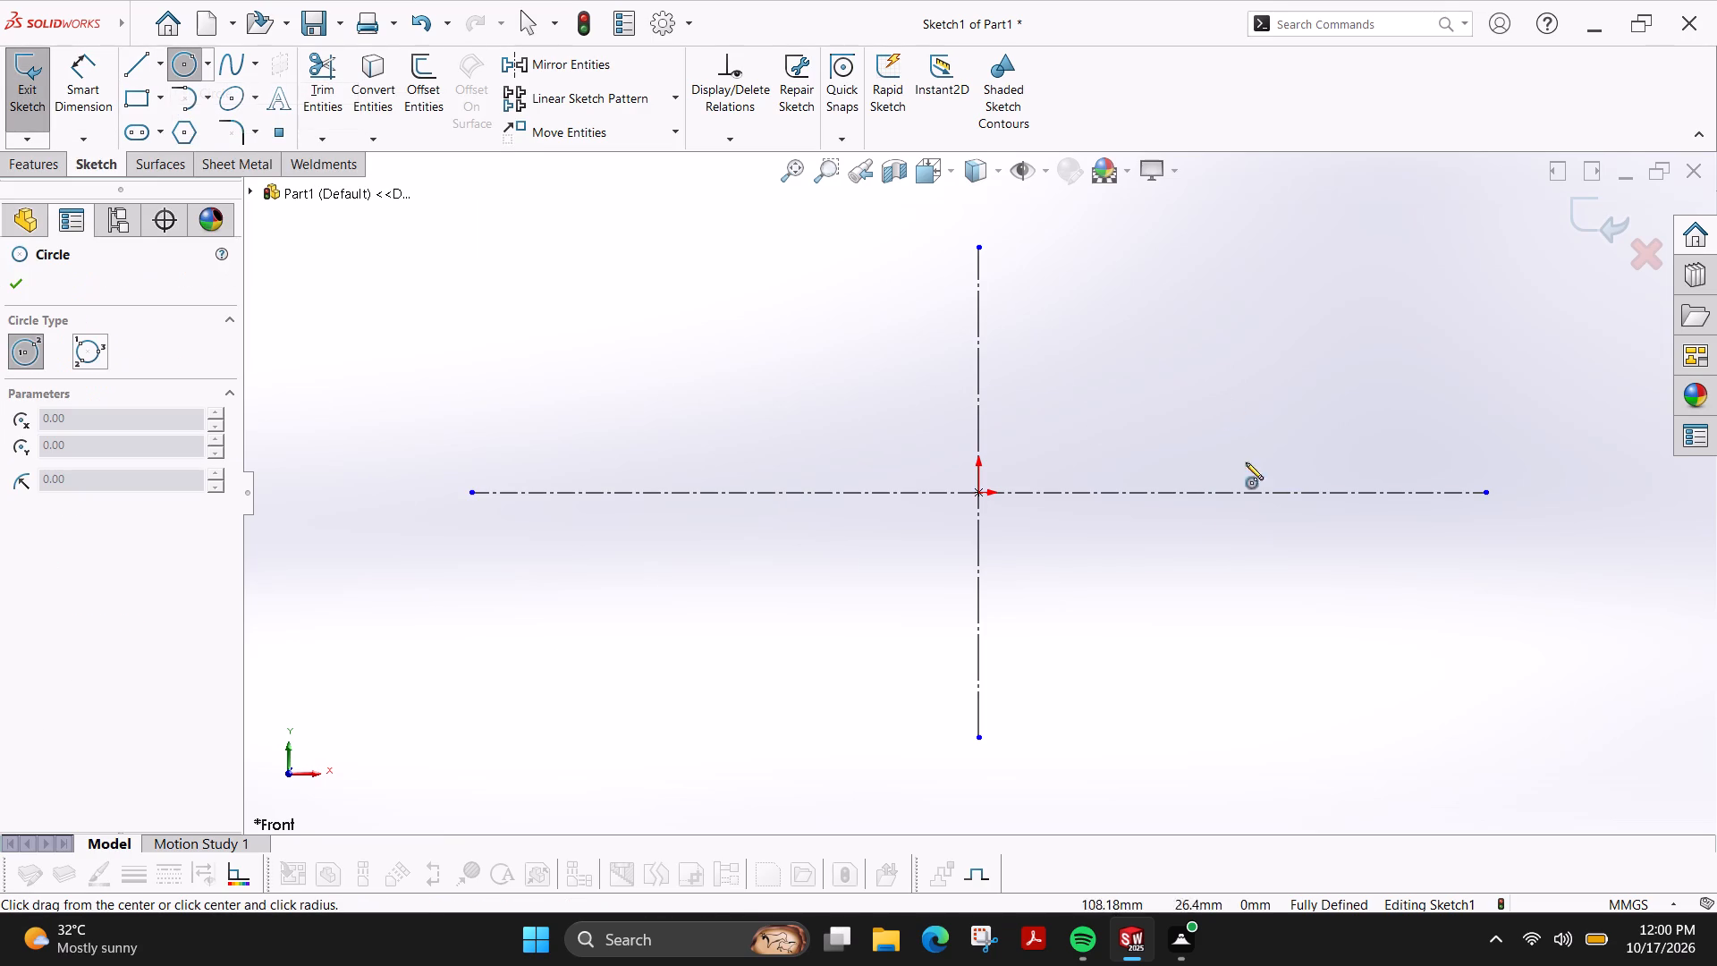
left_click(977, 493)
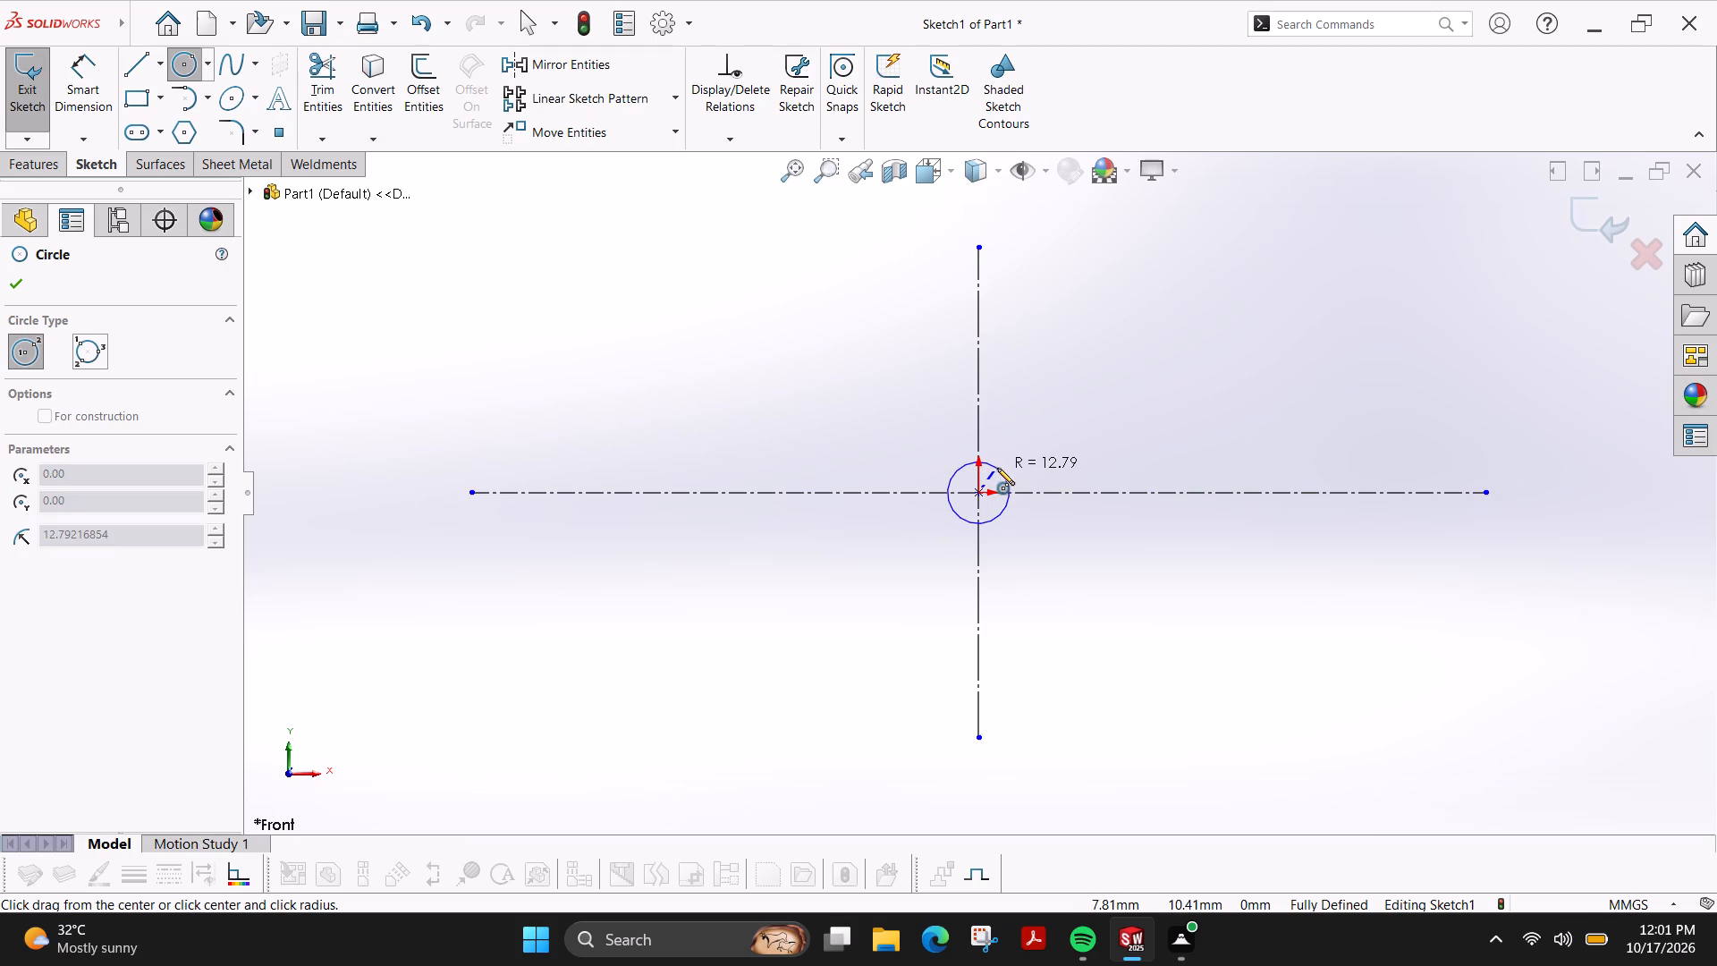
left_click(997, 468)
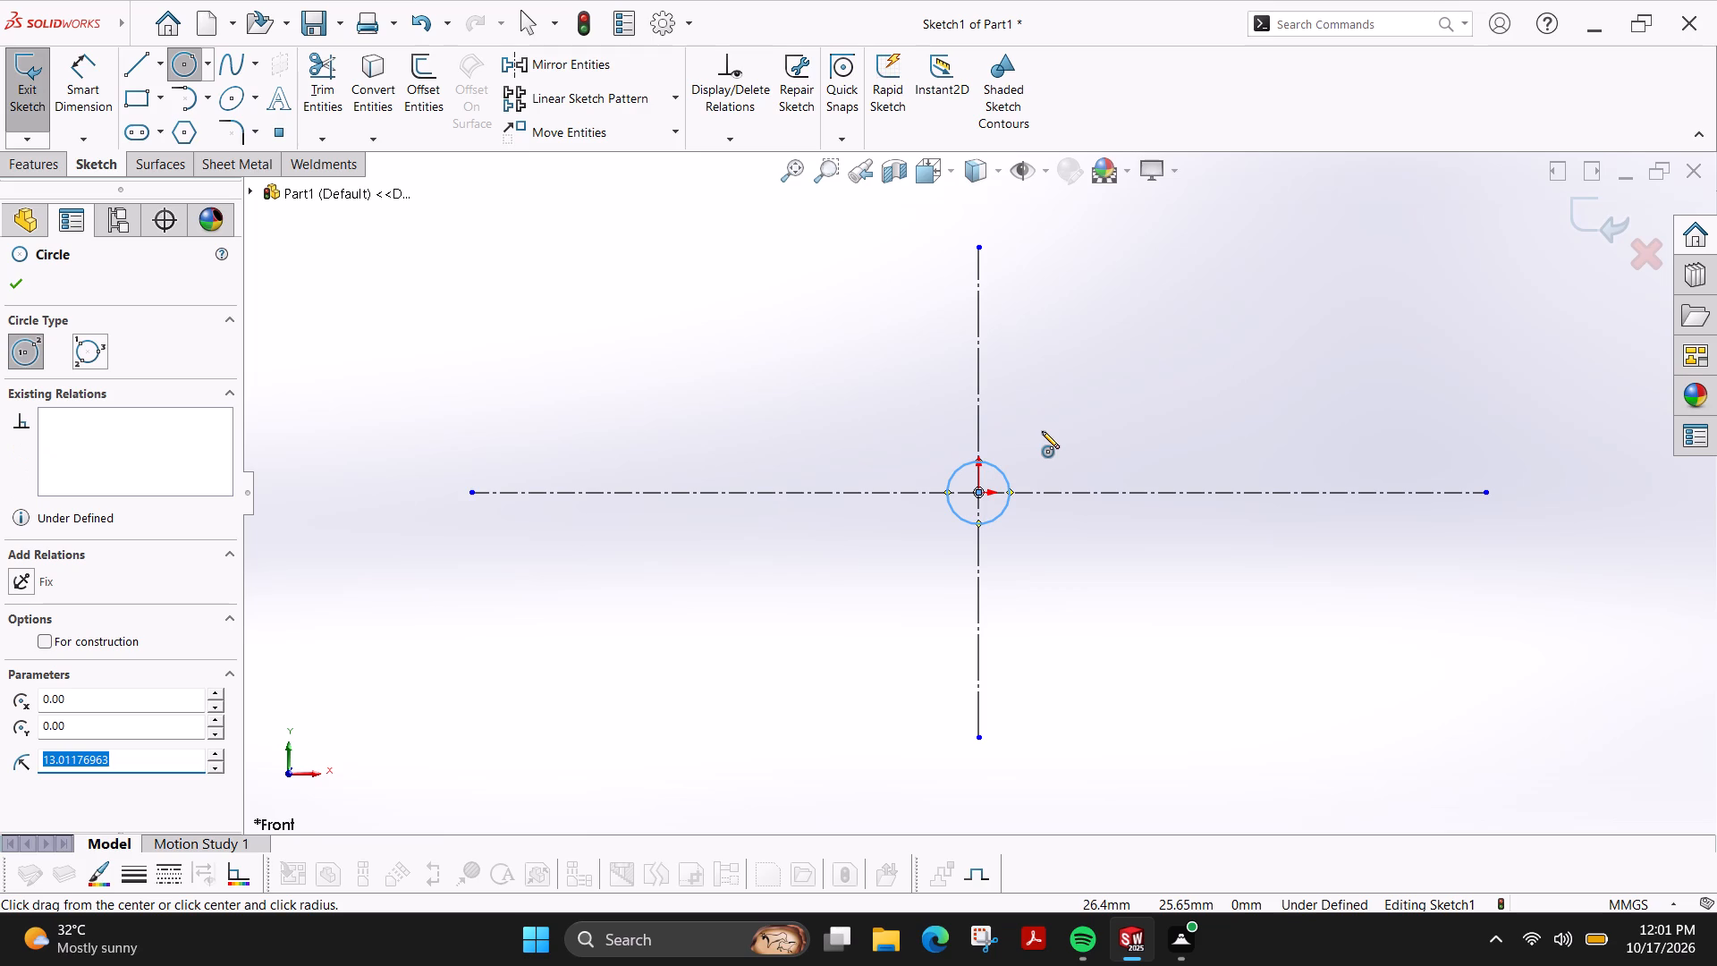
left_click(979, 318)
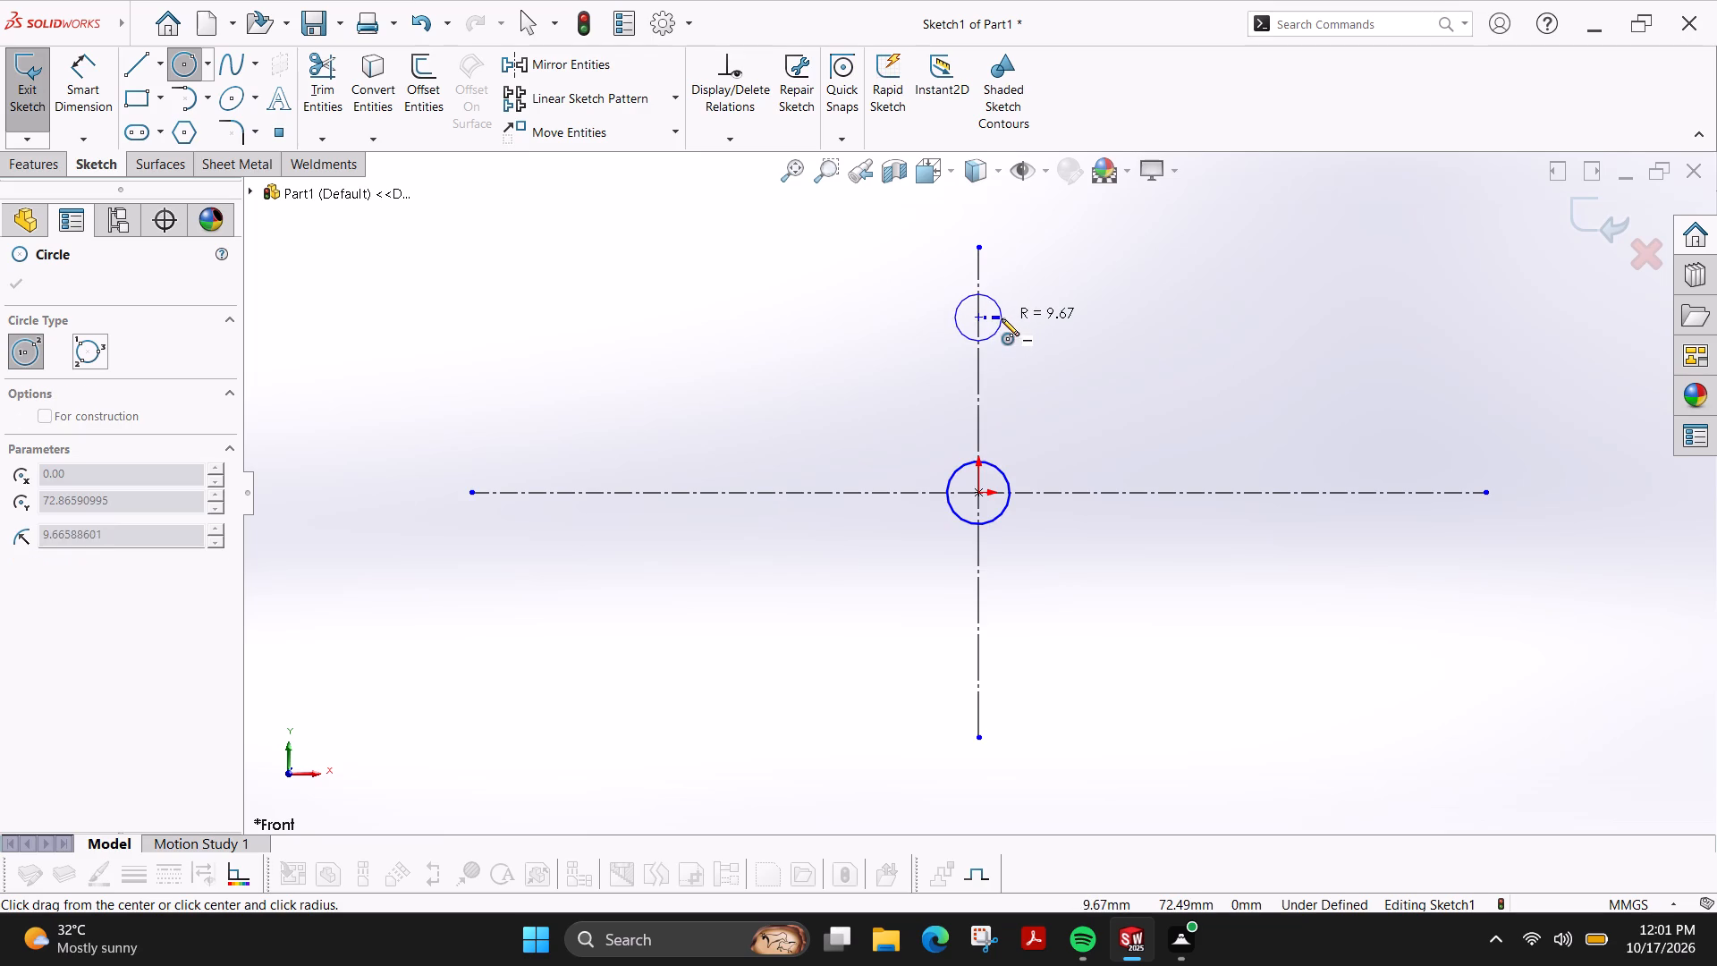
left_click(1006, 318)
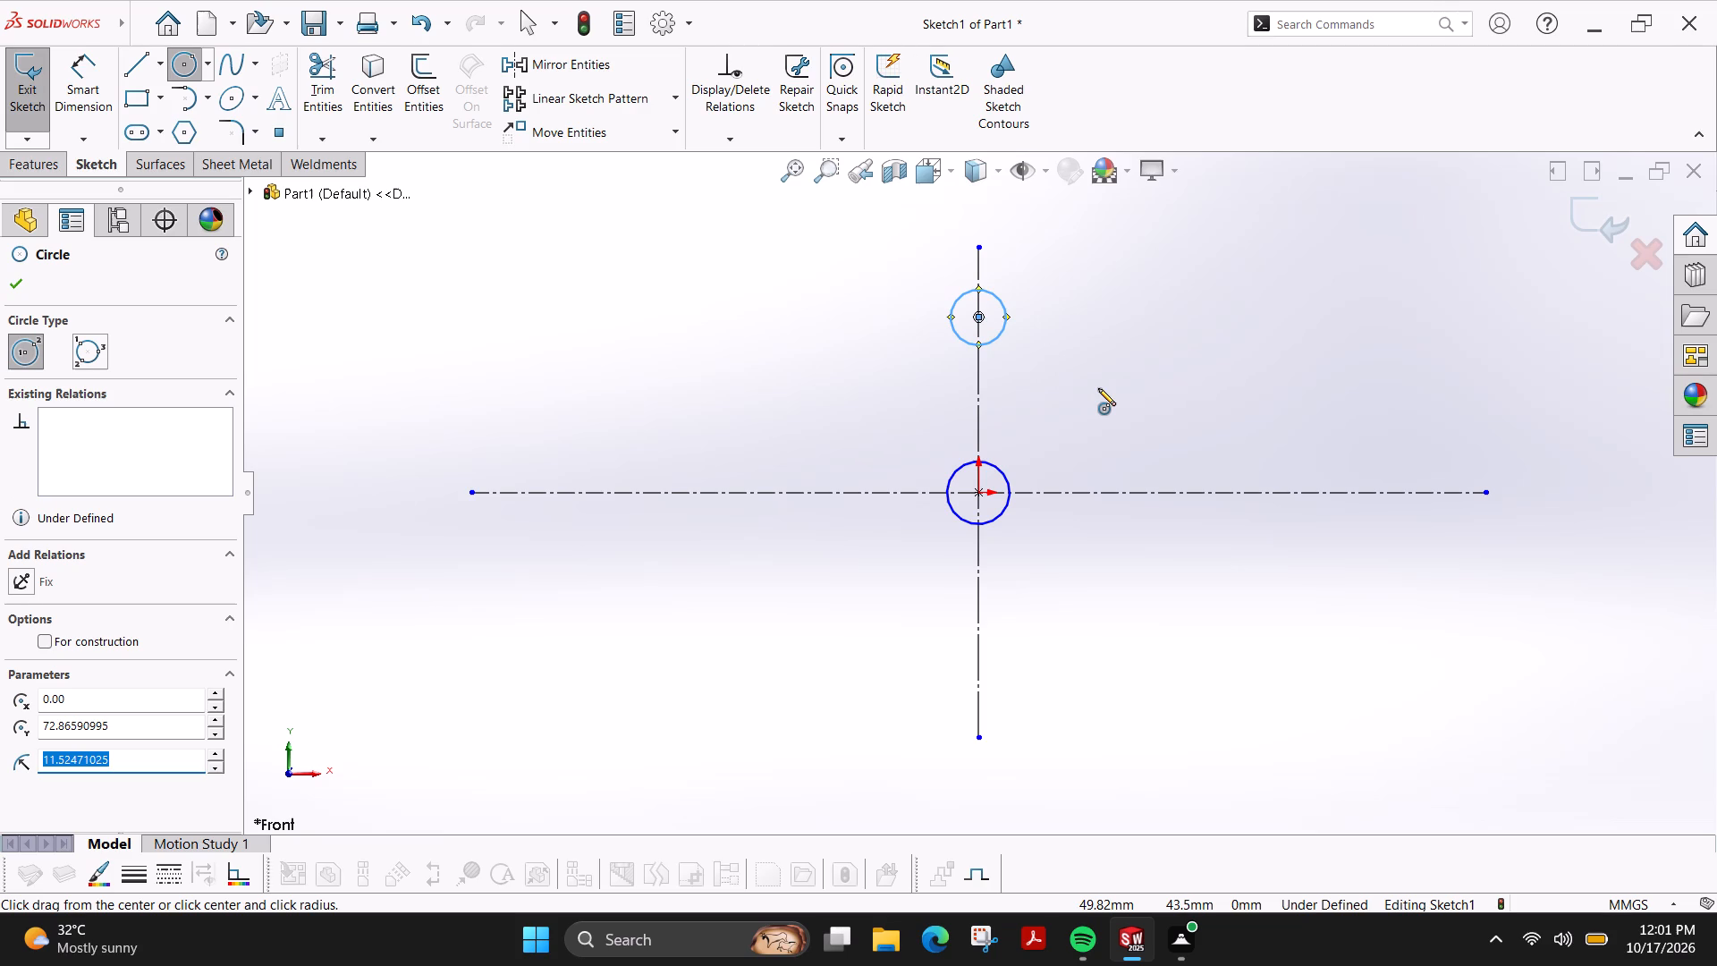
Sketch a large circle centred on the origin with a radius of about 136 mm, enclosing both small circles.
left_click(980, 496)
scroll(1026, 250, "up", 2)
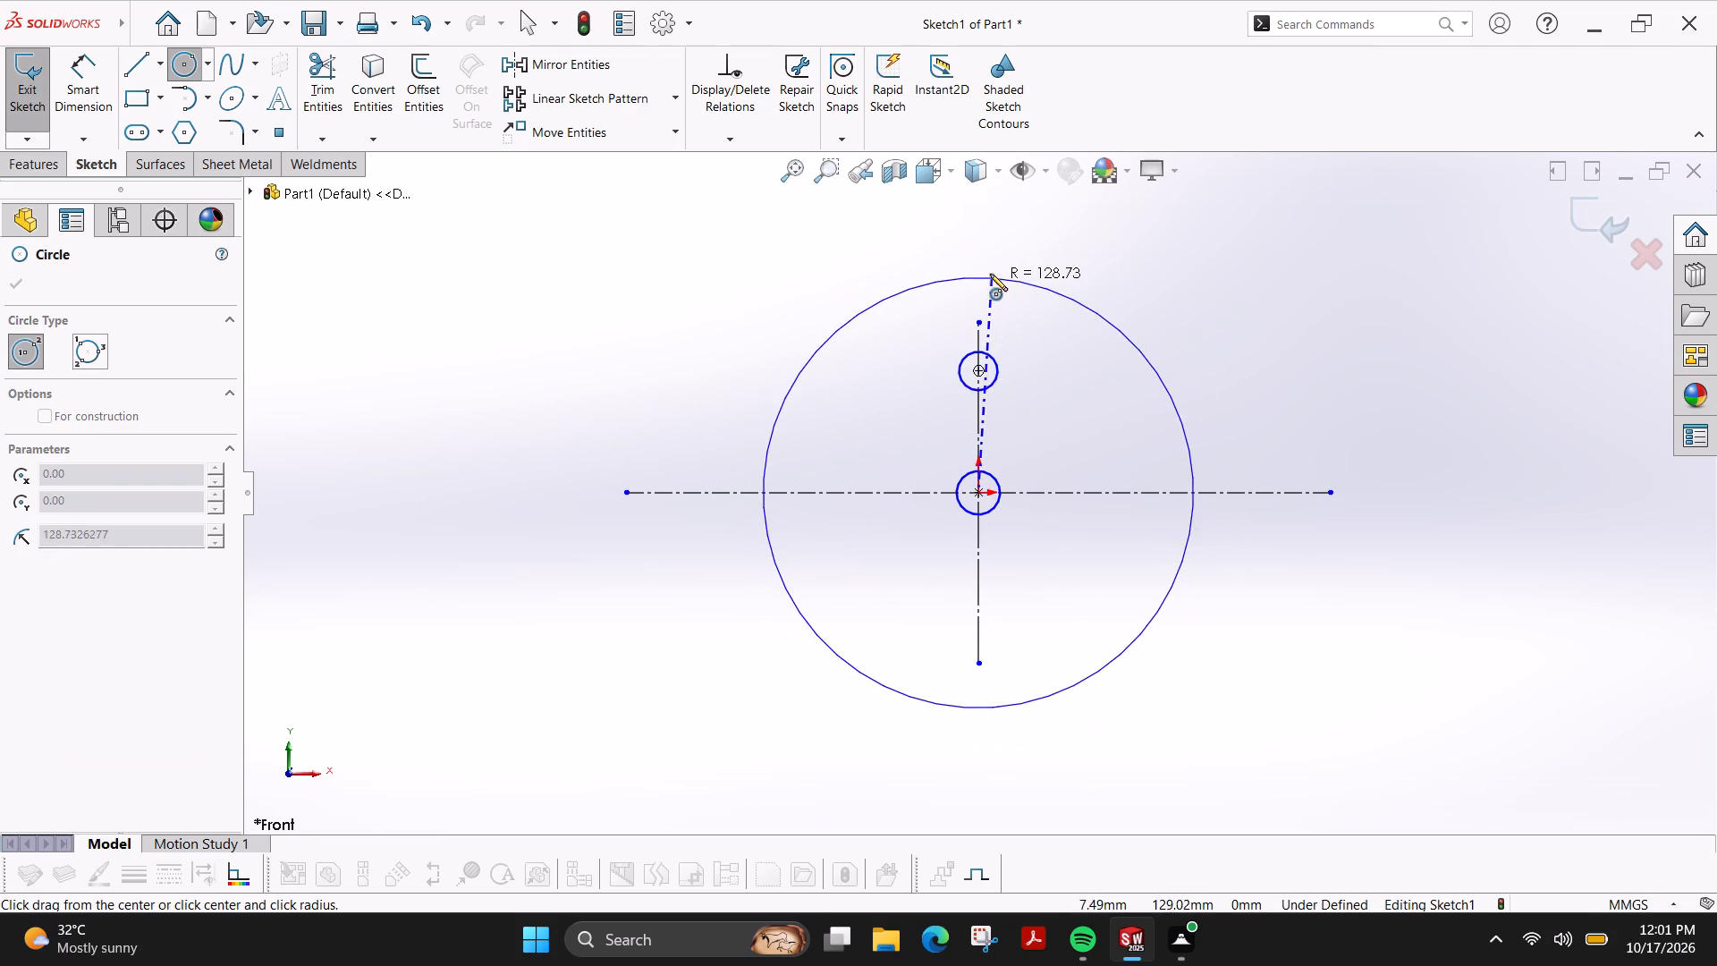
left_click(978, 266)
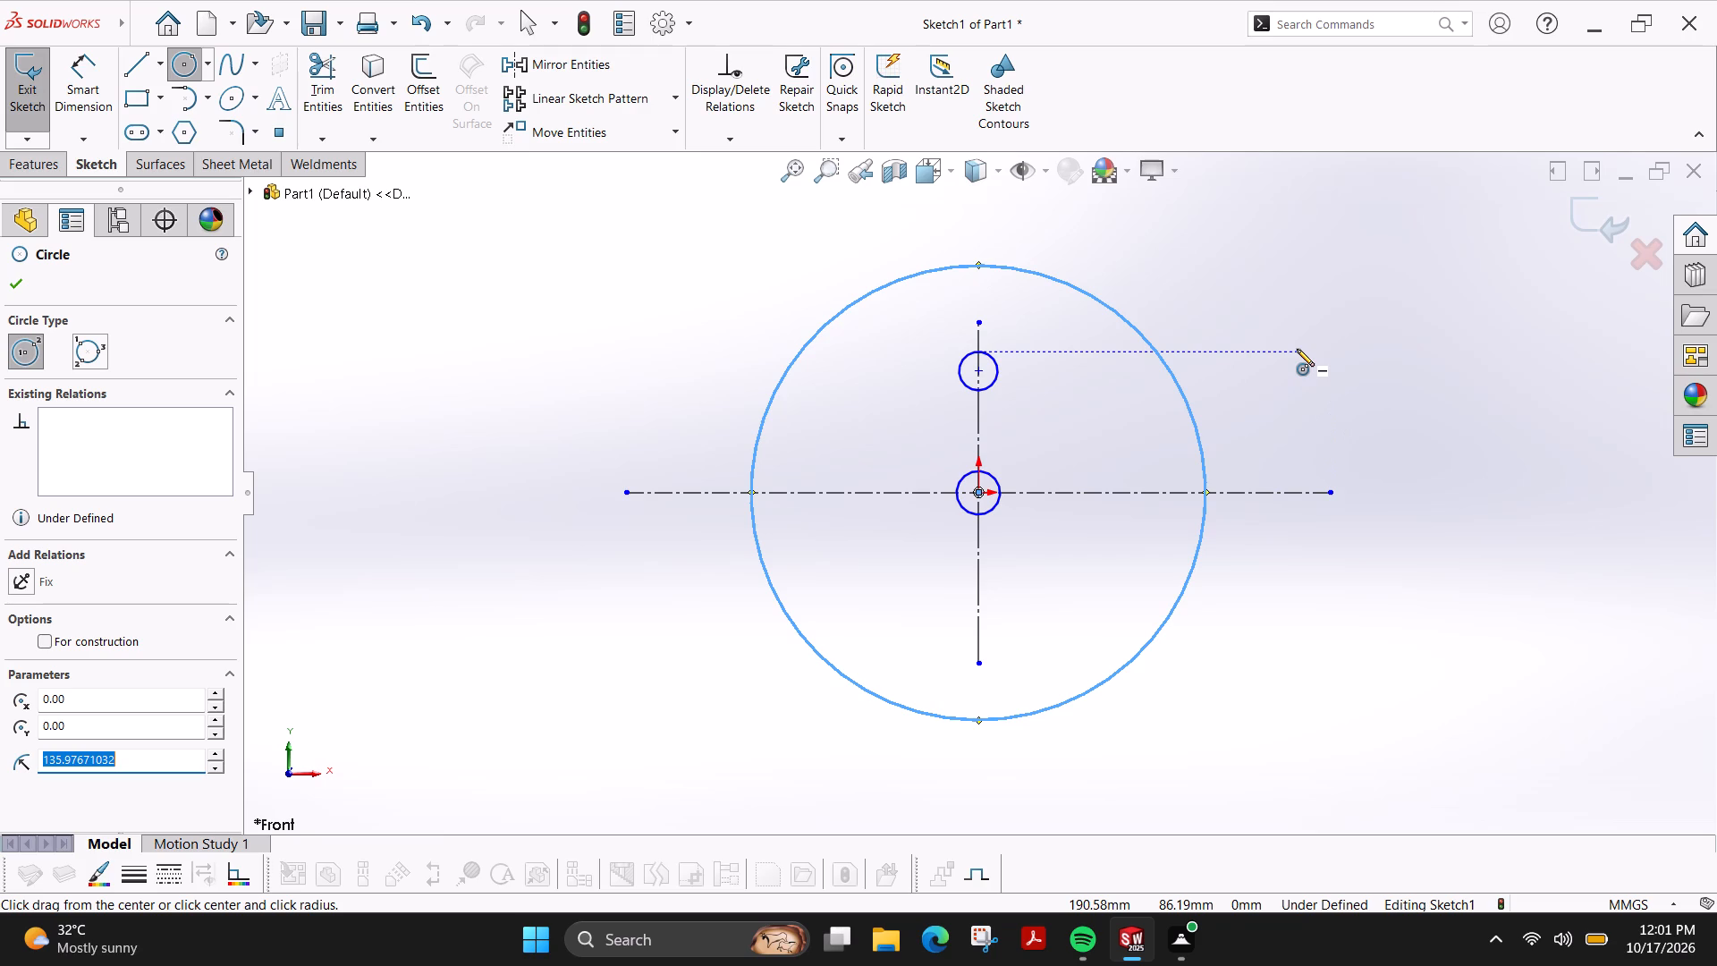
Dimension the centre circle and the small circle above it to a 12 mm diameter each.
left_click(84, 97)
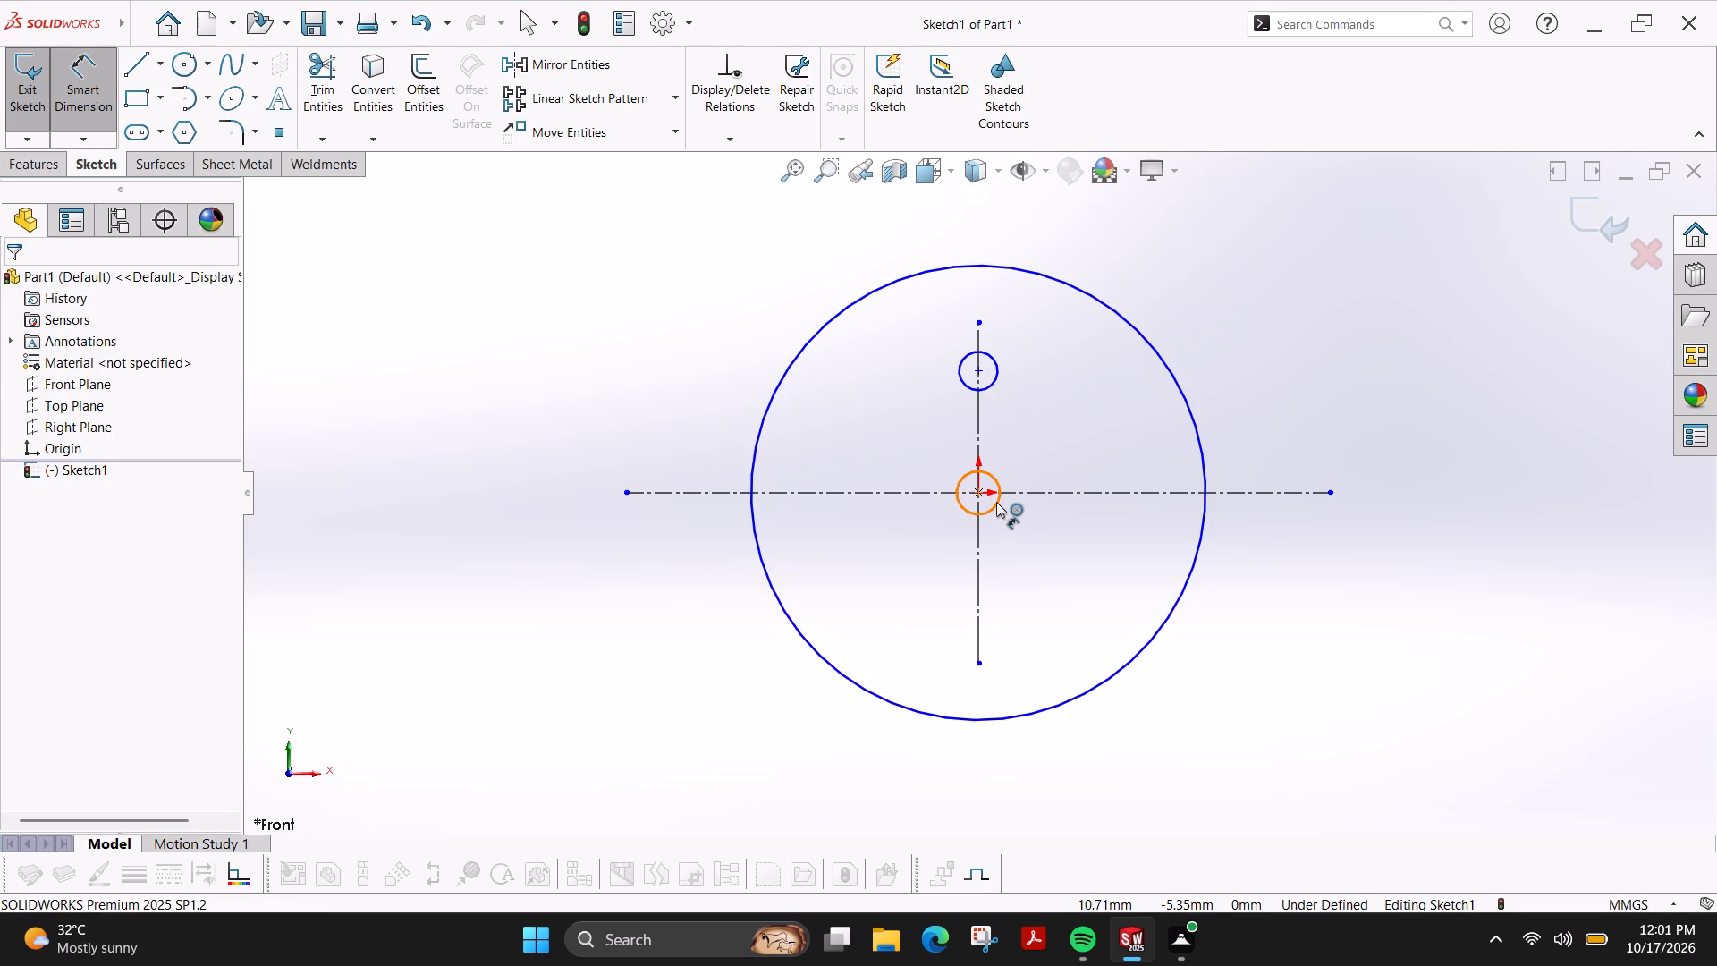
left_click(996, 502)
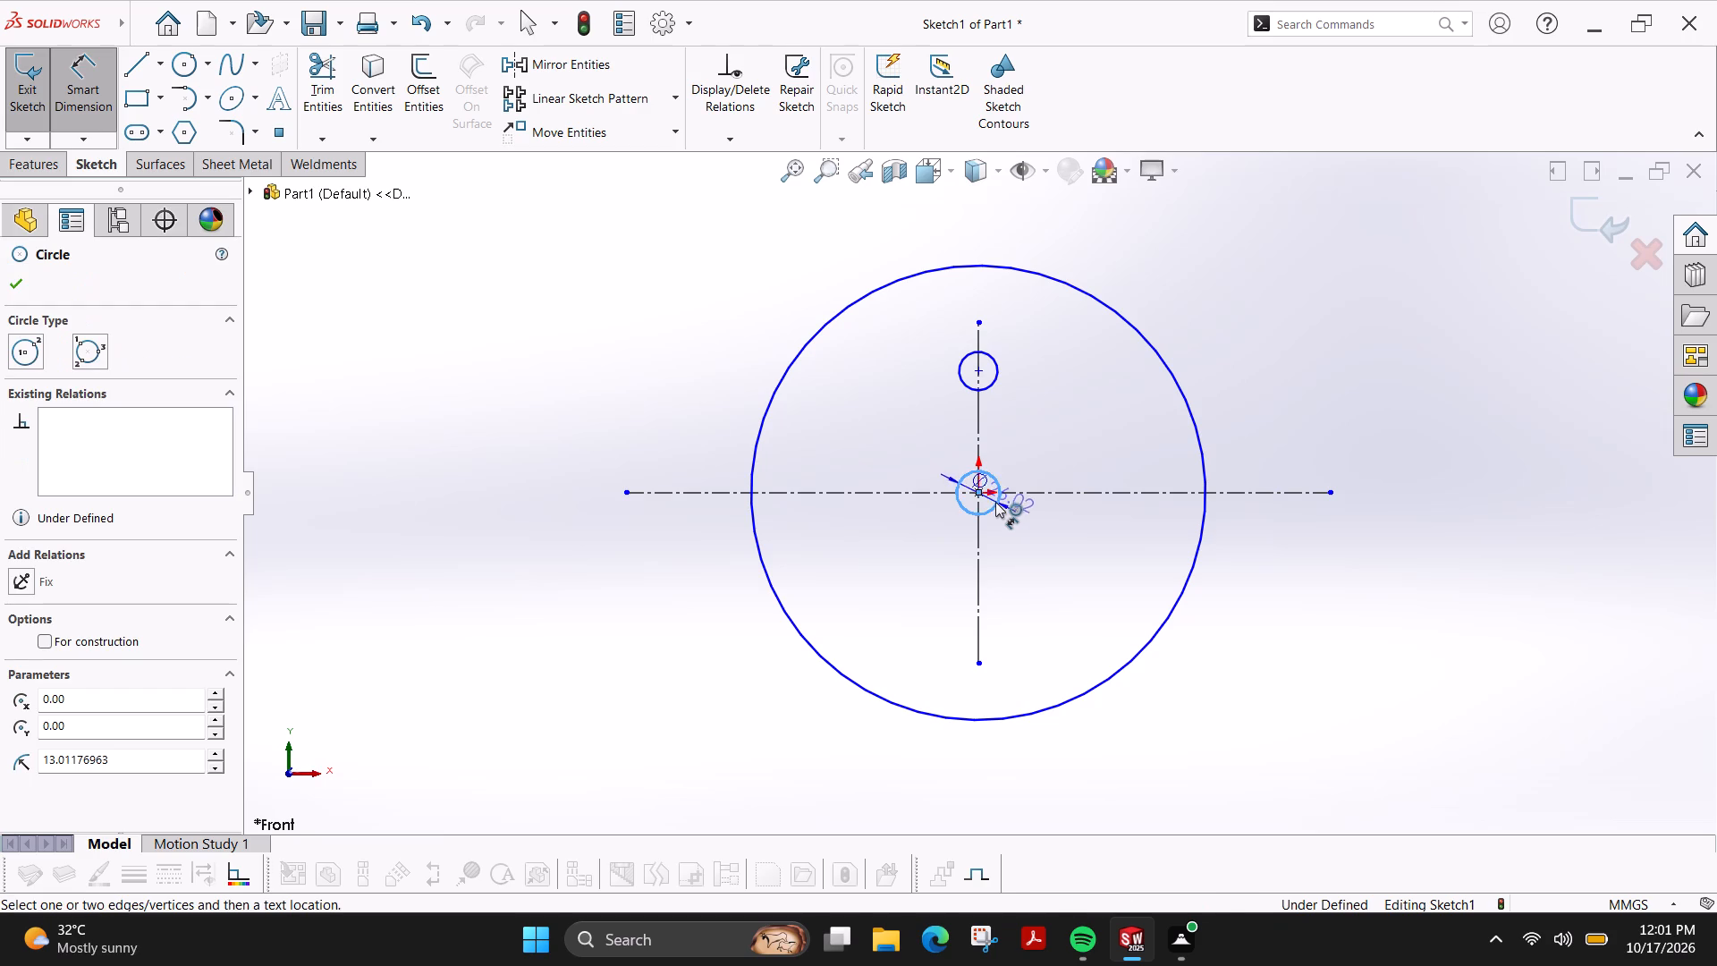
left_click(1223, 747)
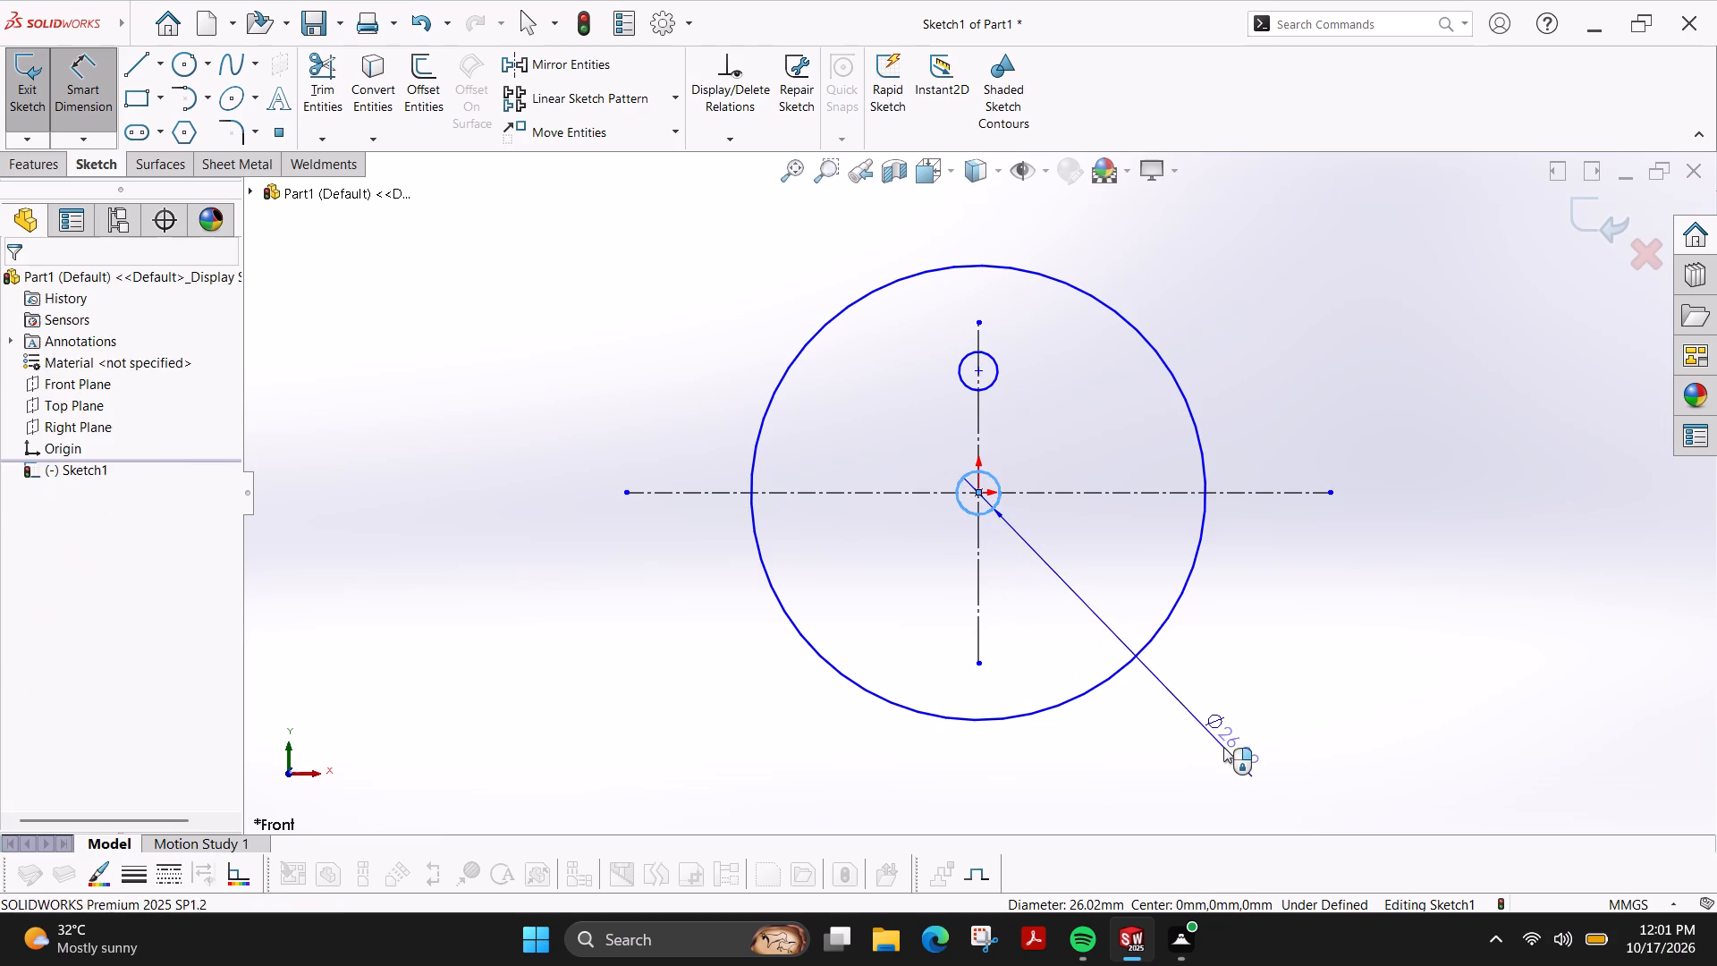
type("12")
key("Return")
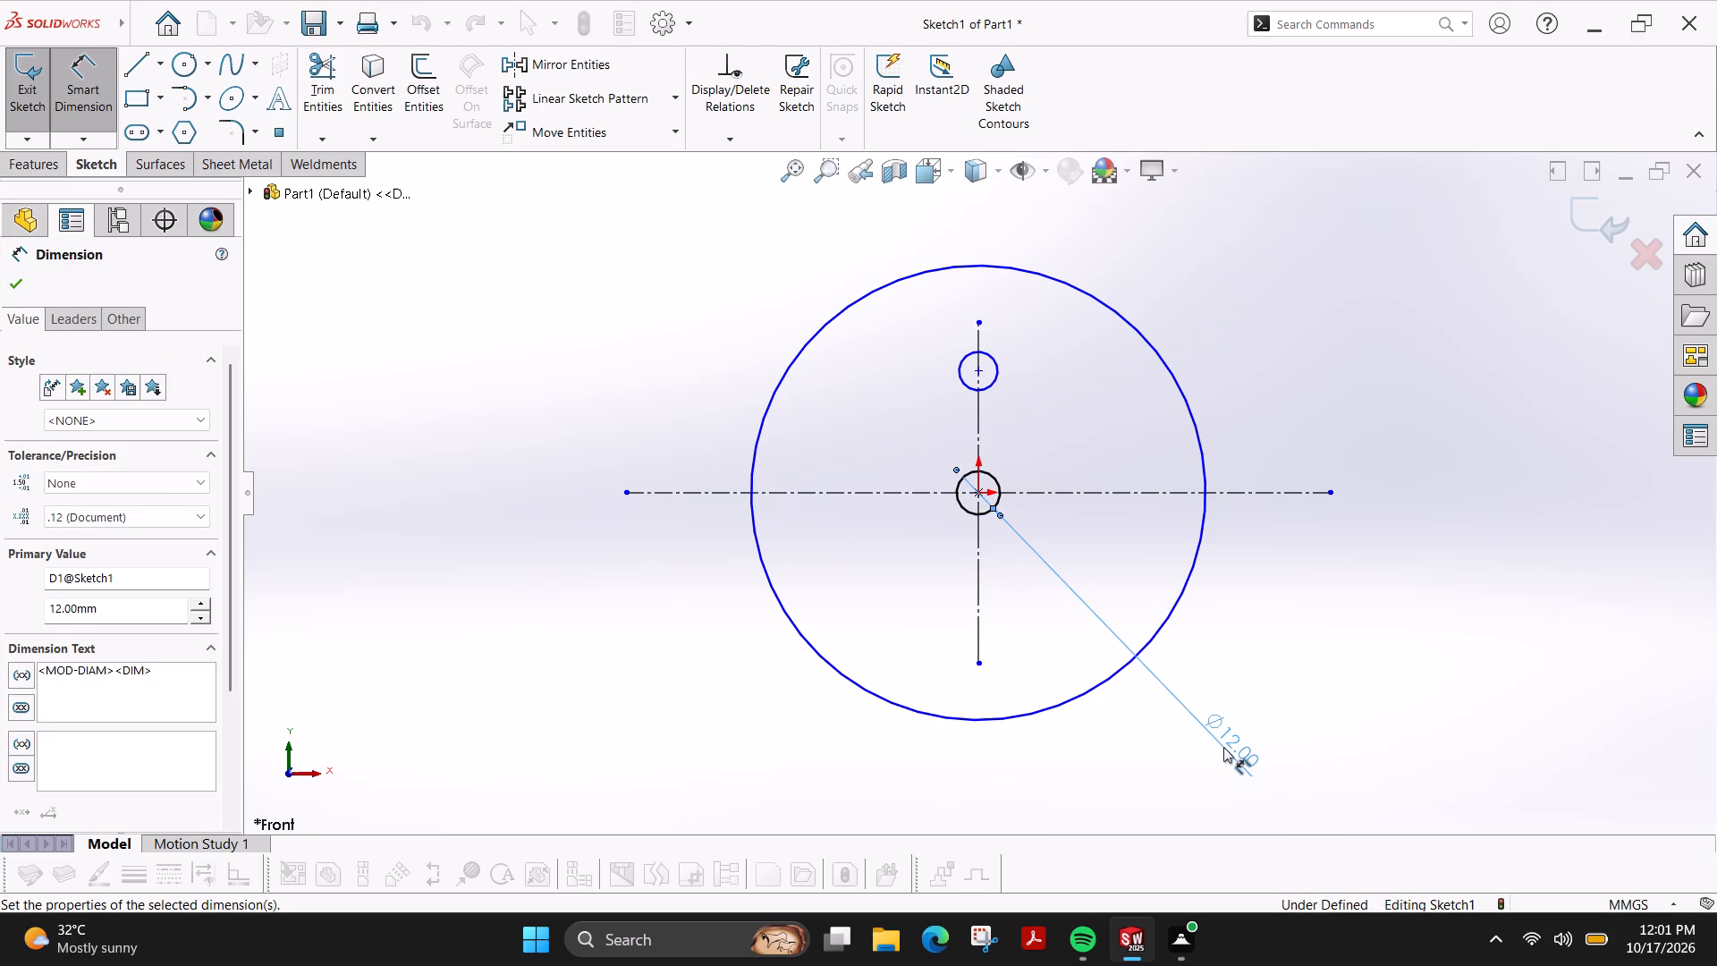
left_click(998, 368)
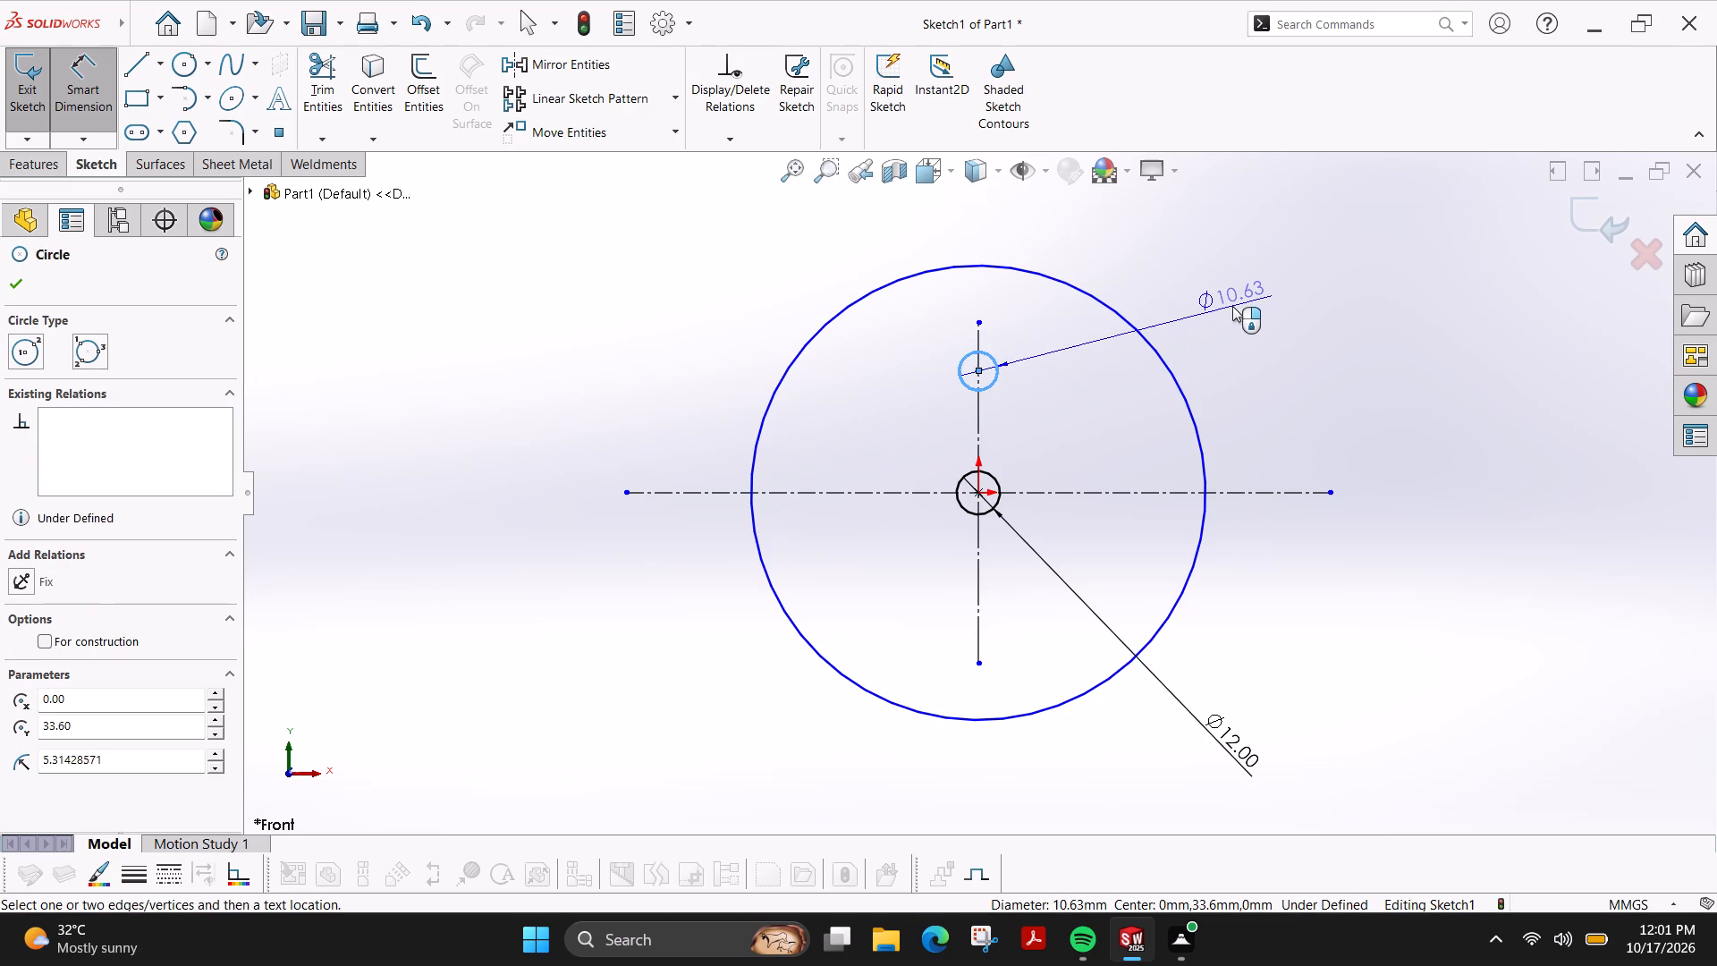
left_click(1232, 306)
type("12")
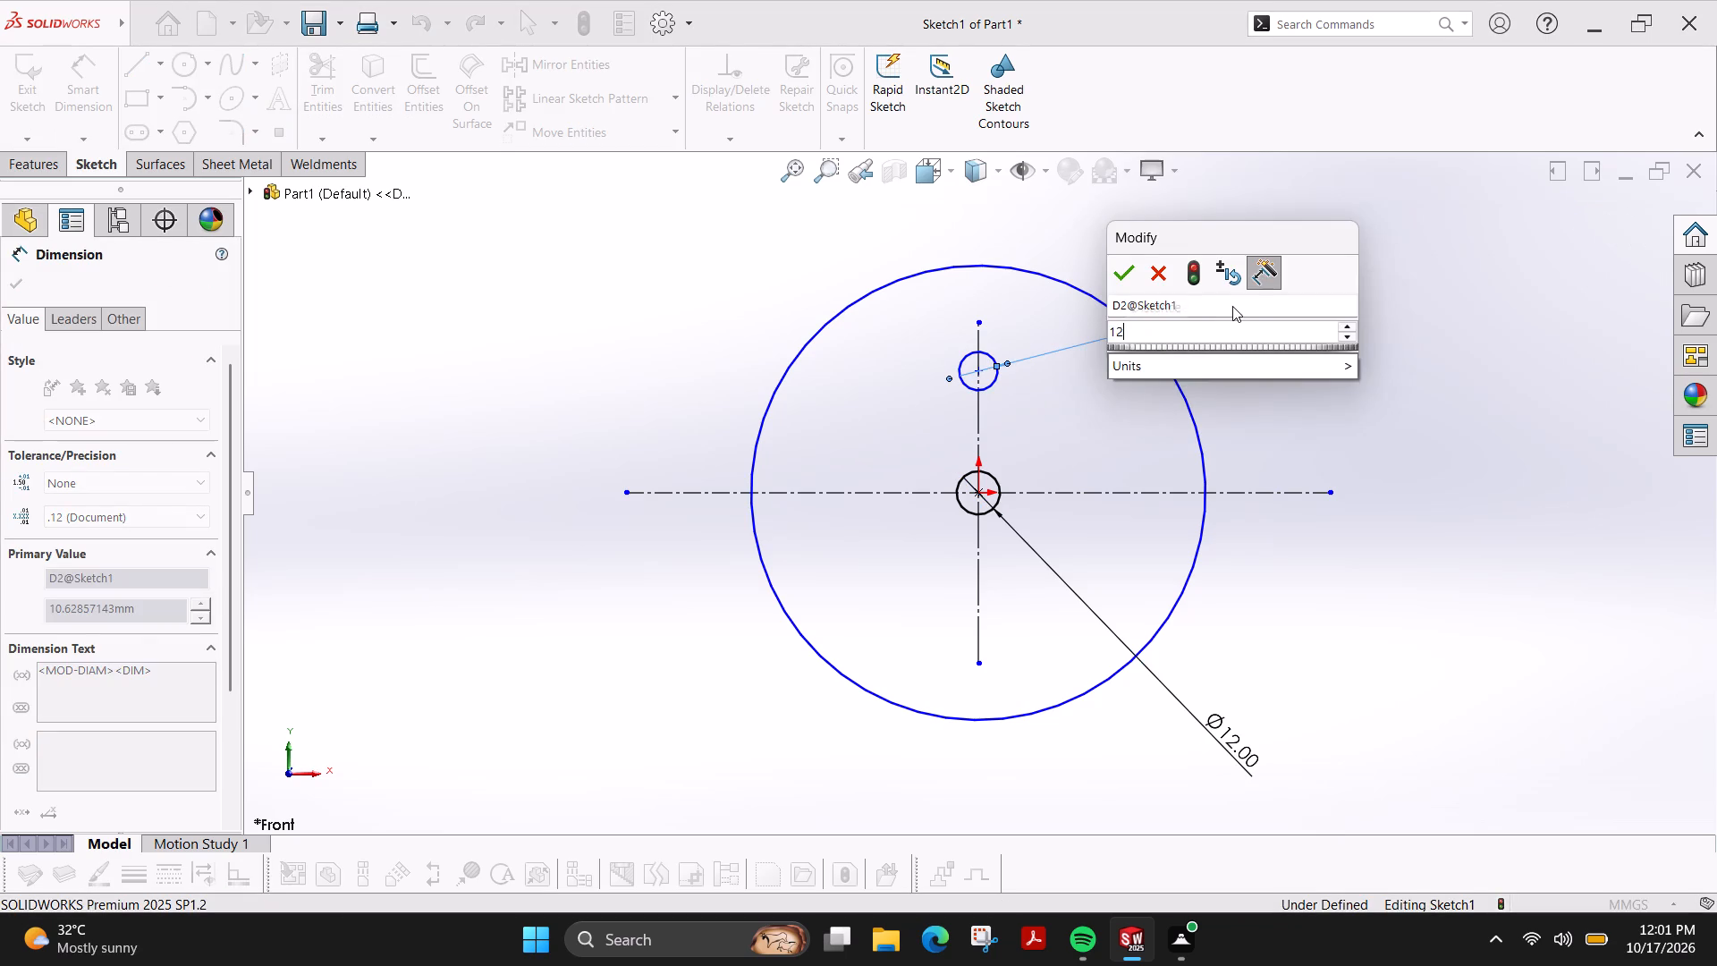
key("Return")
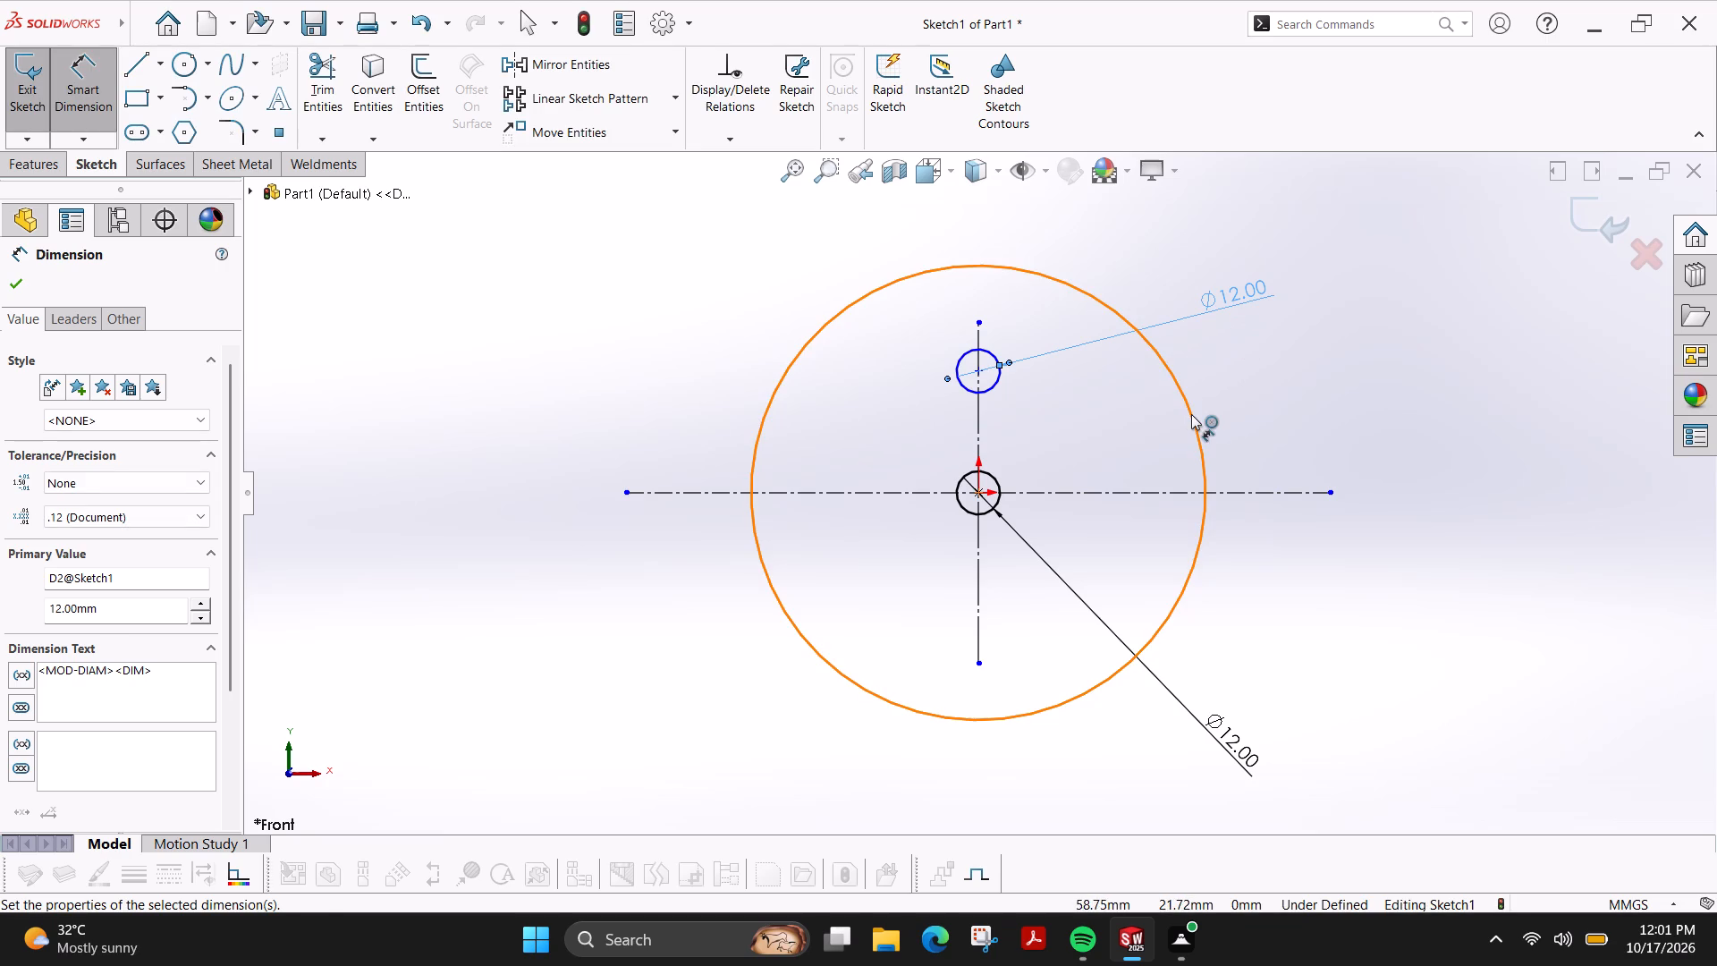
Dimension the large outer circle to a 120 mm diameter.
left_click(1191, 414)
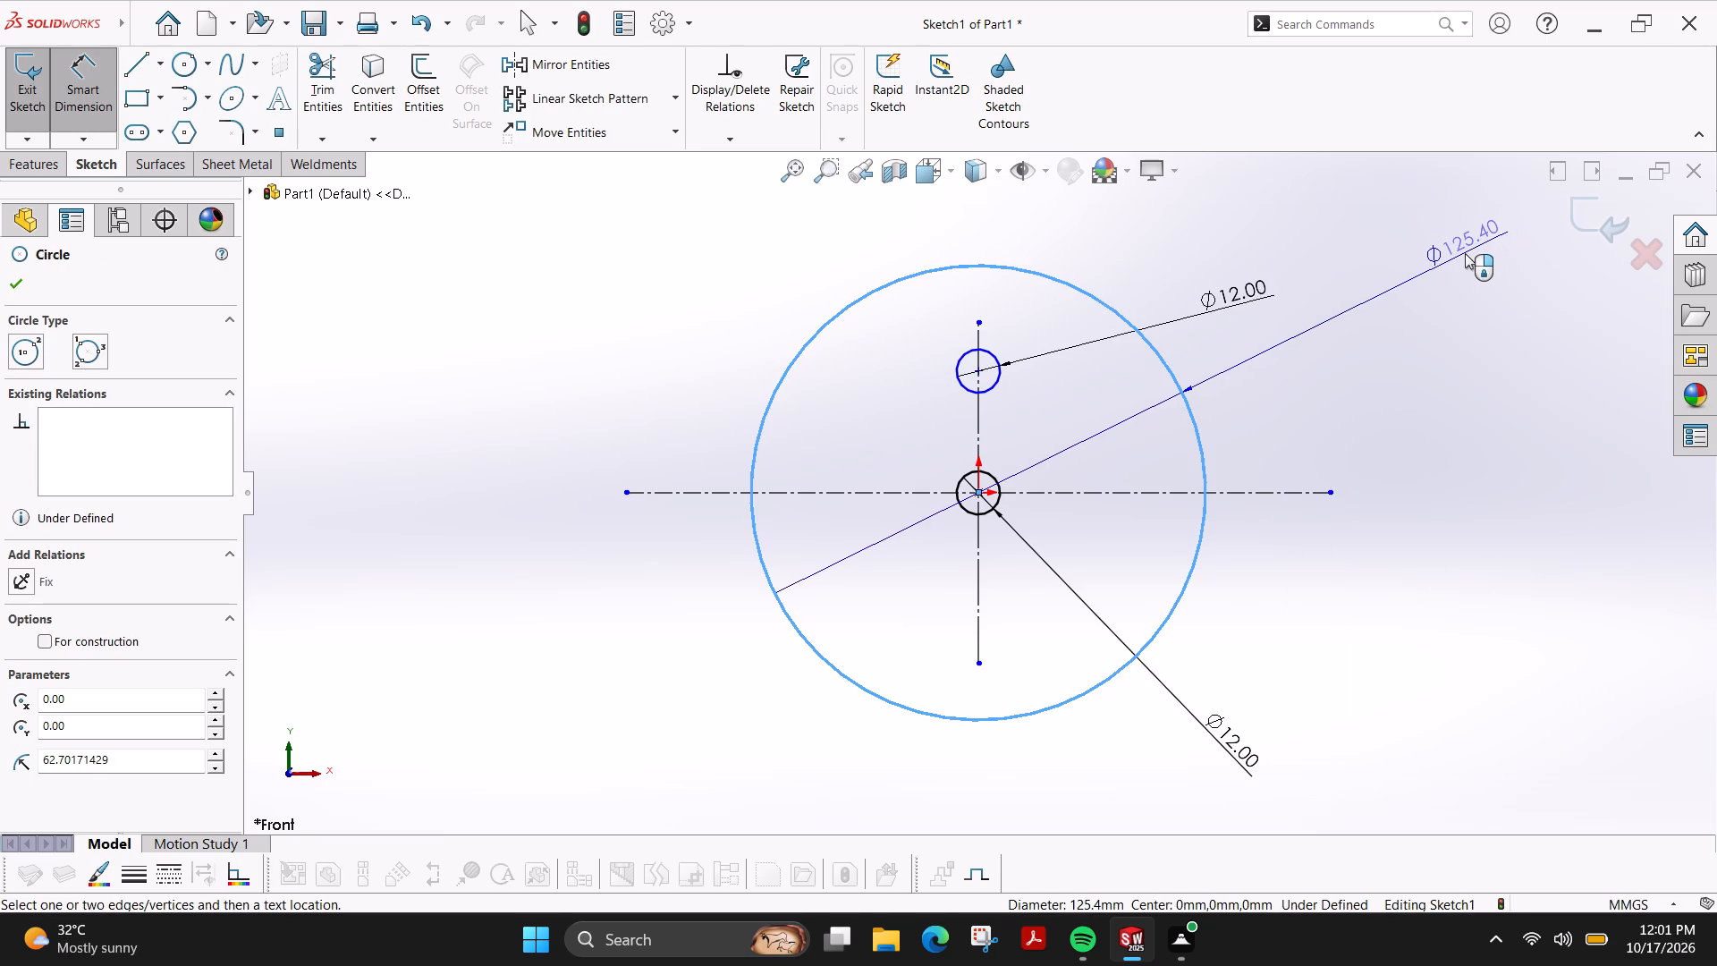
left_click(1465, 253)
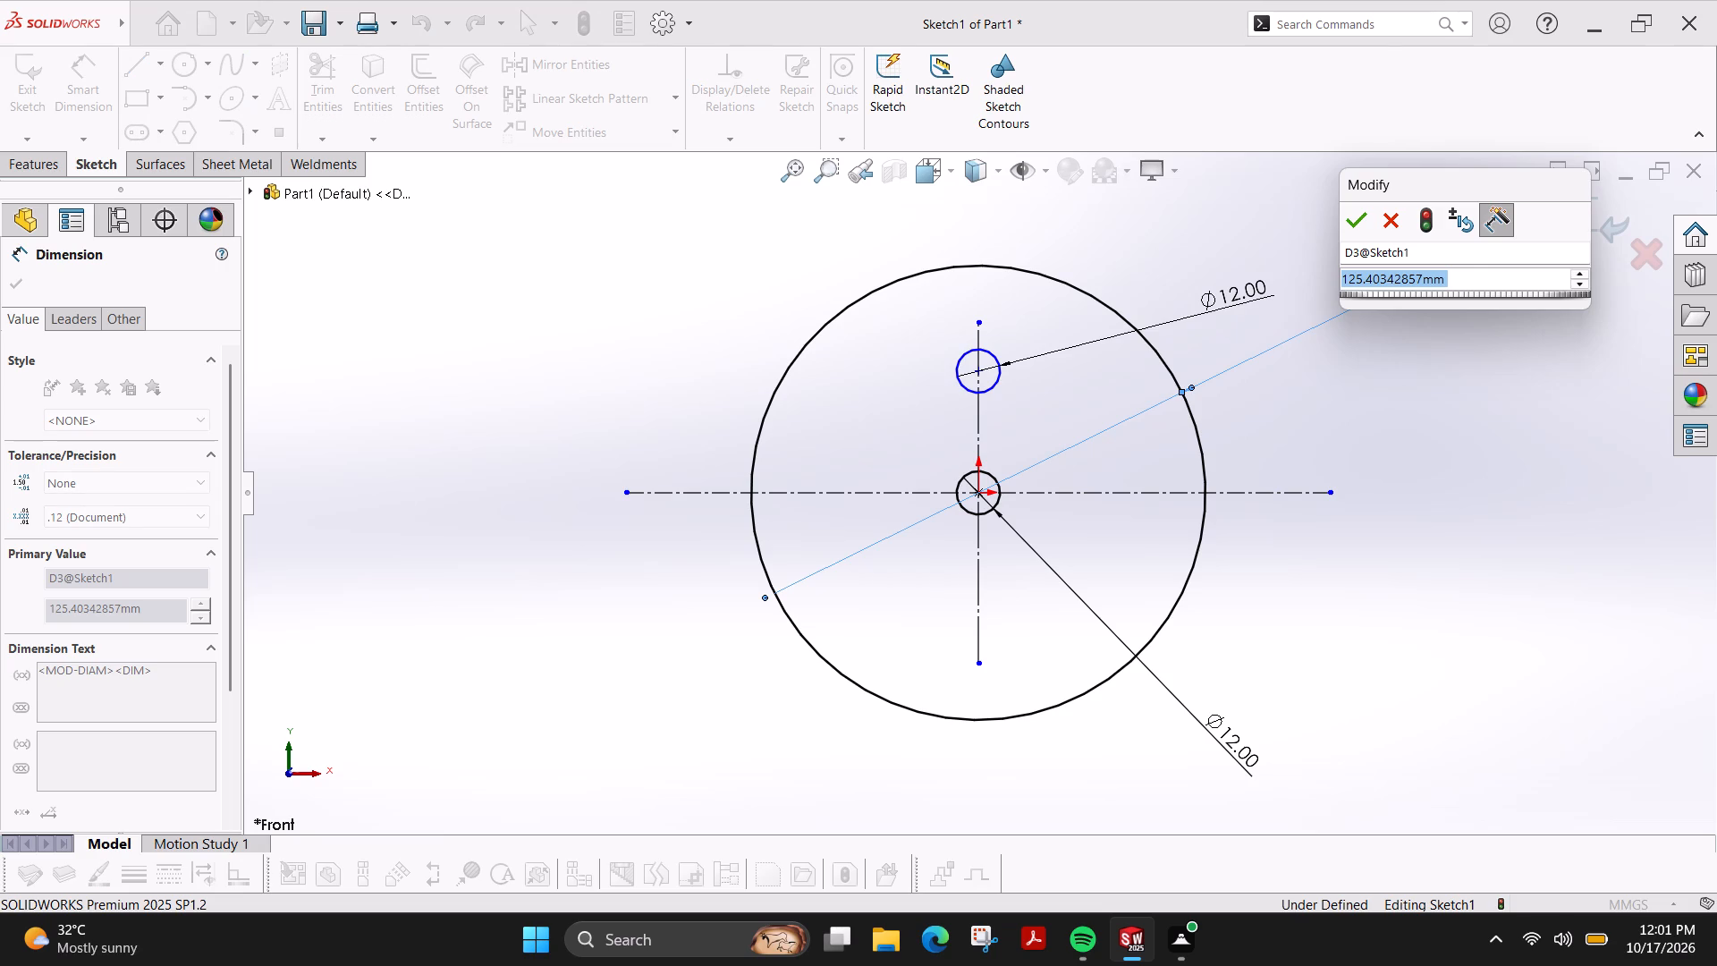
type("120")
key("Return")
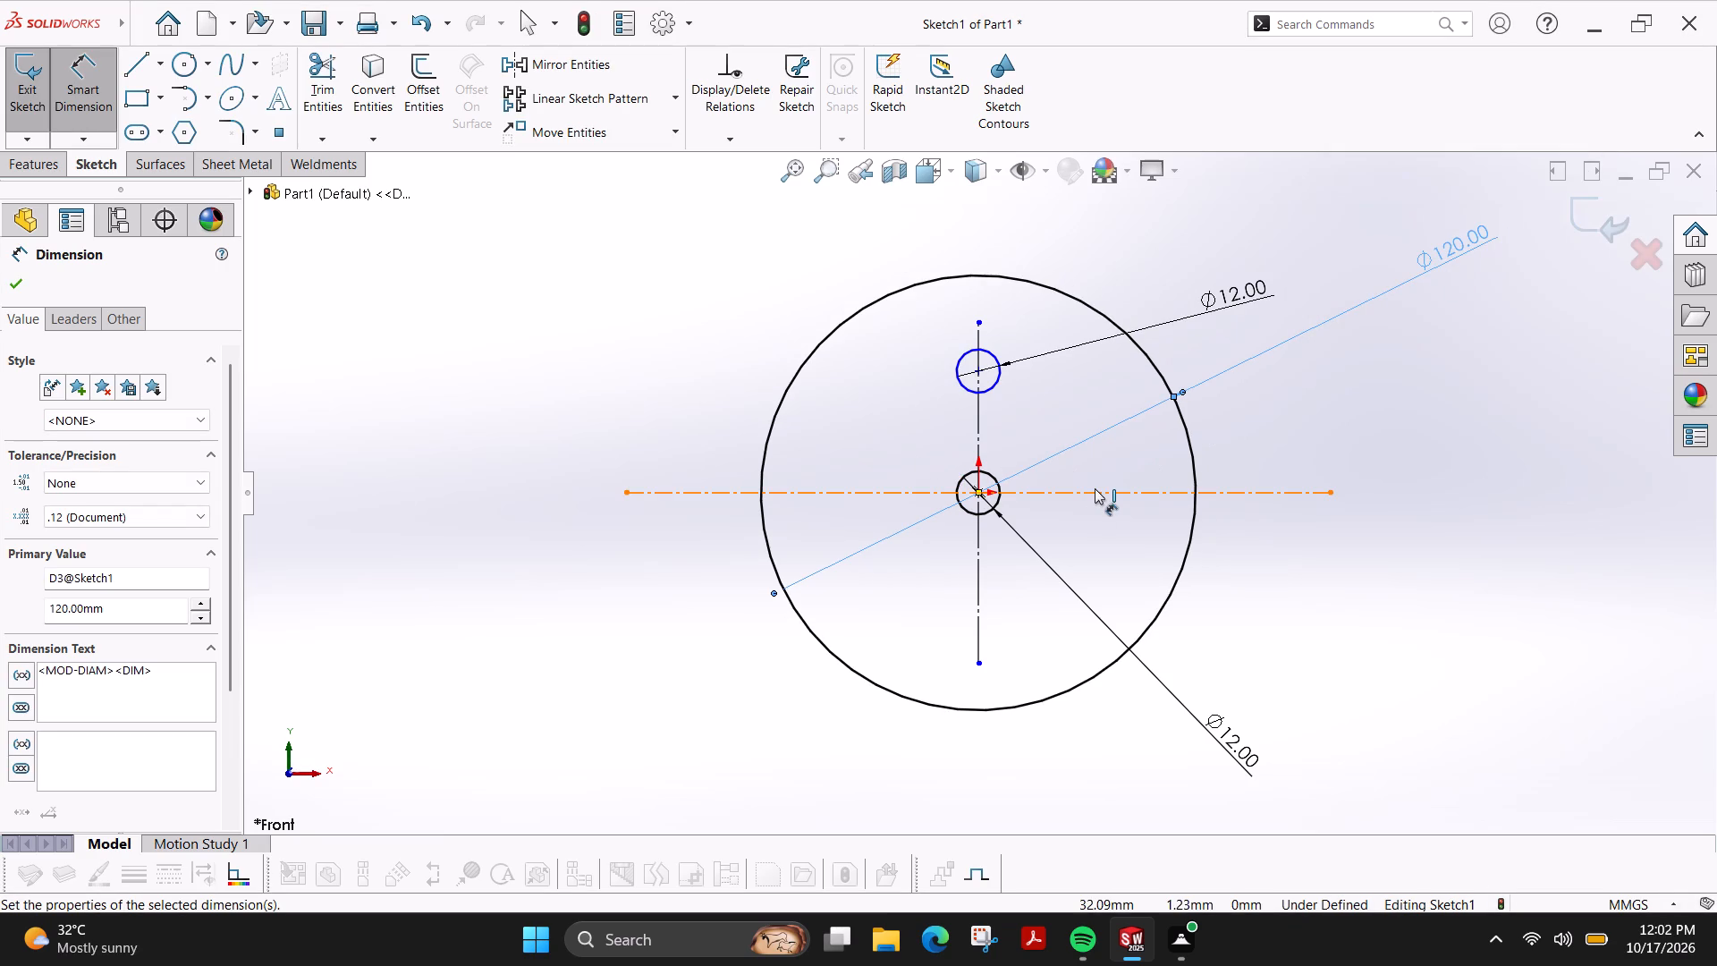
Sketch a horizontal midpoint construction line centred on the upper 12 mm circle, extending about 145 mm to each side.
left_click(144, 70)
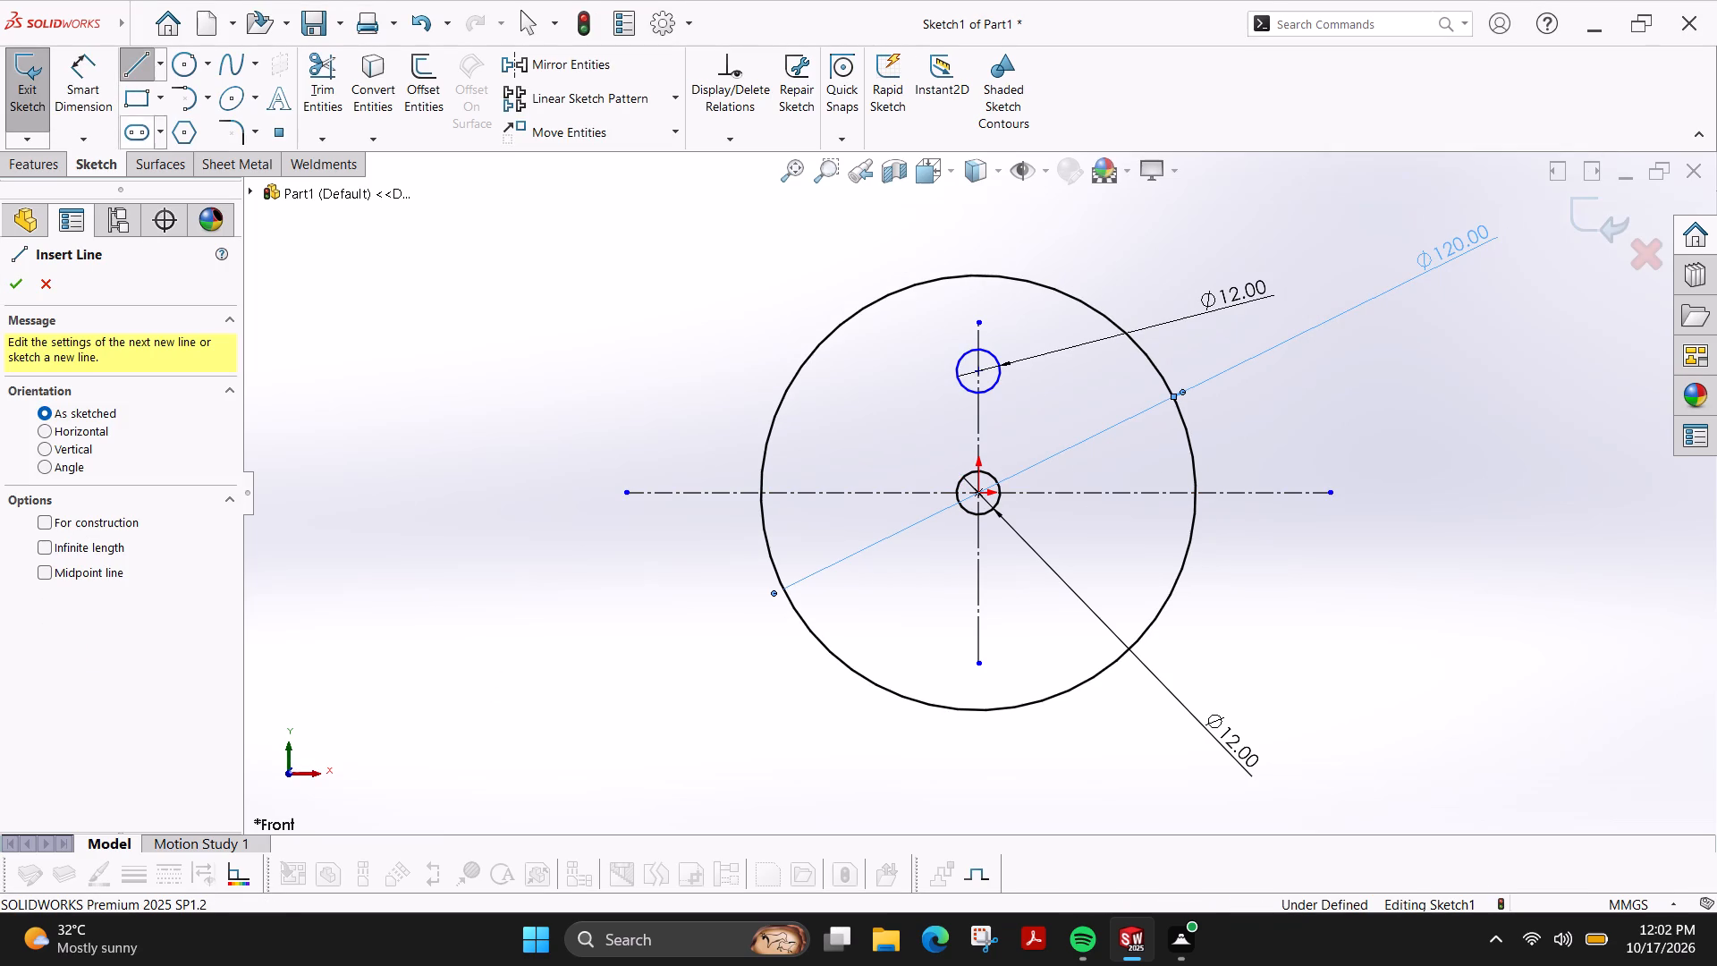
left_click(70, 522)
left_click(97, 579)
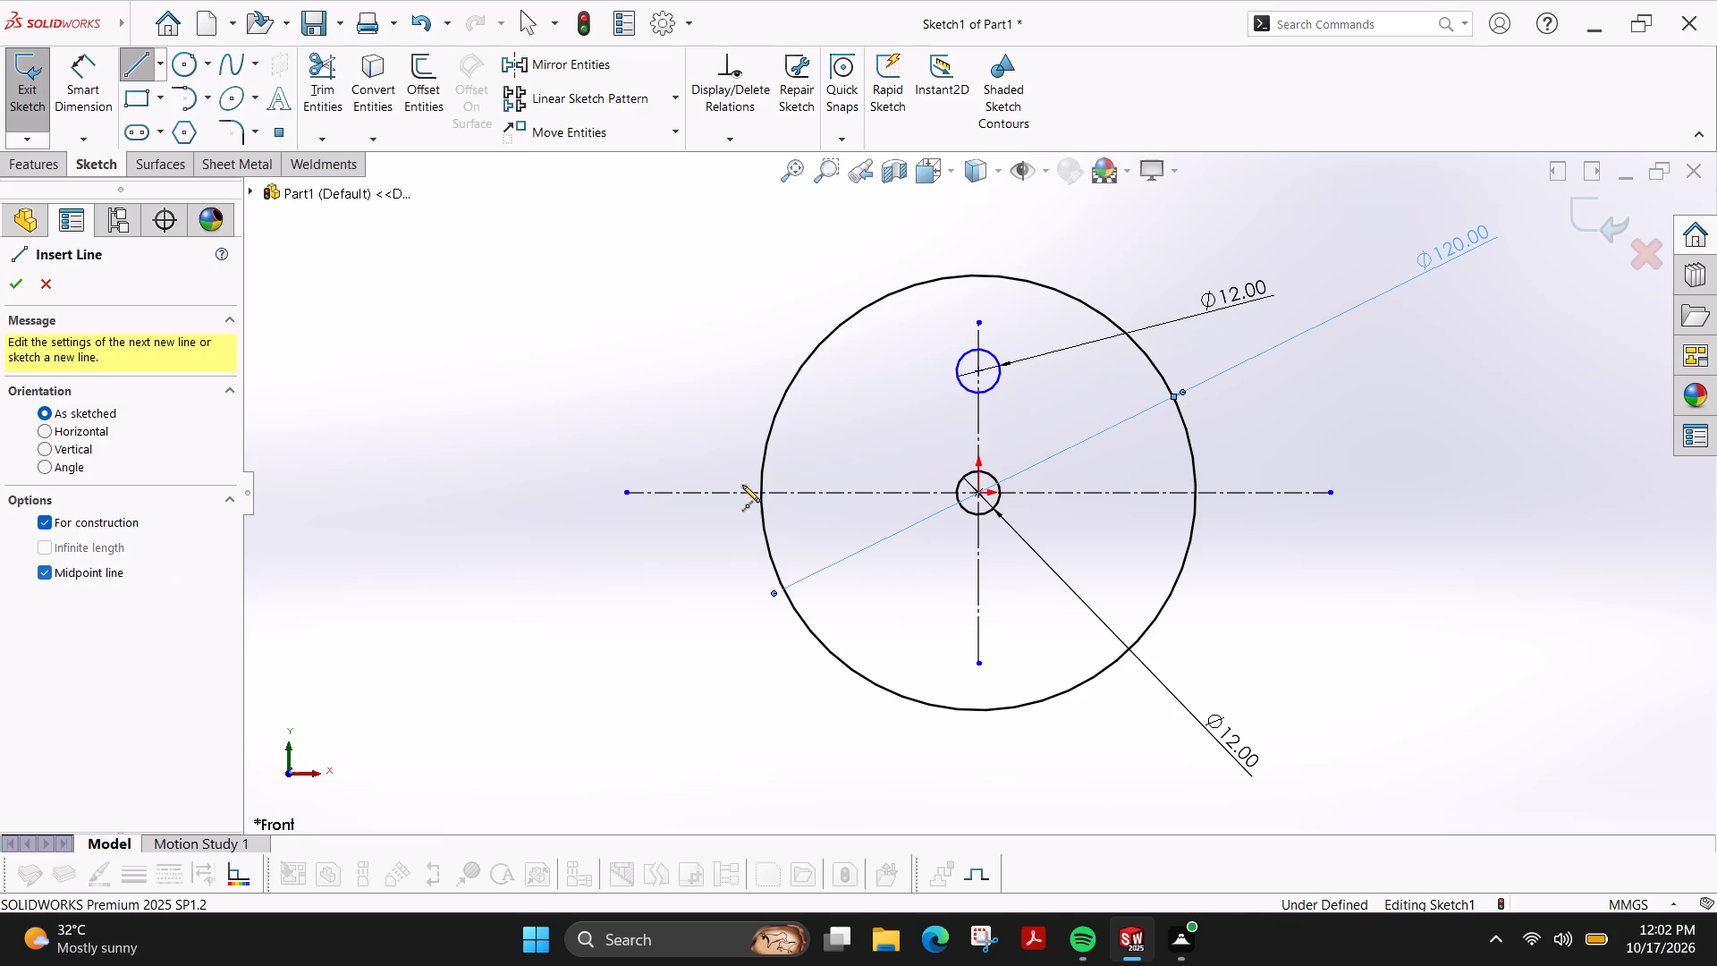
left_click(978, 372)
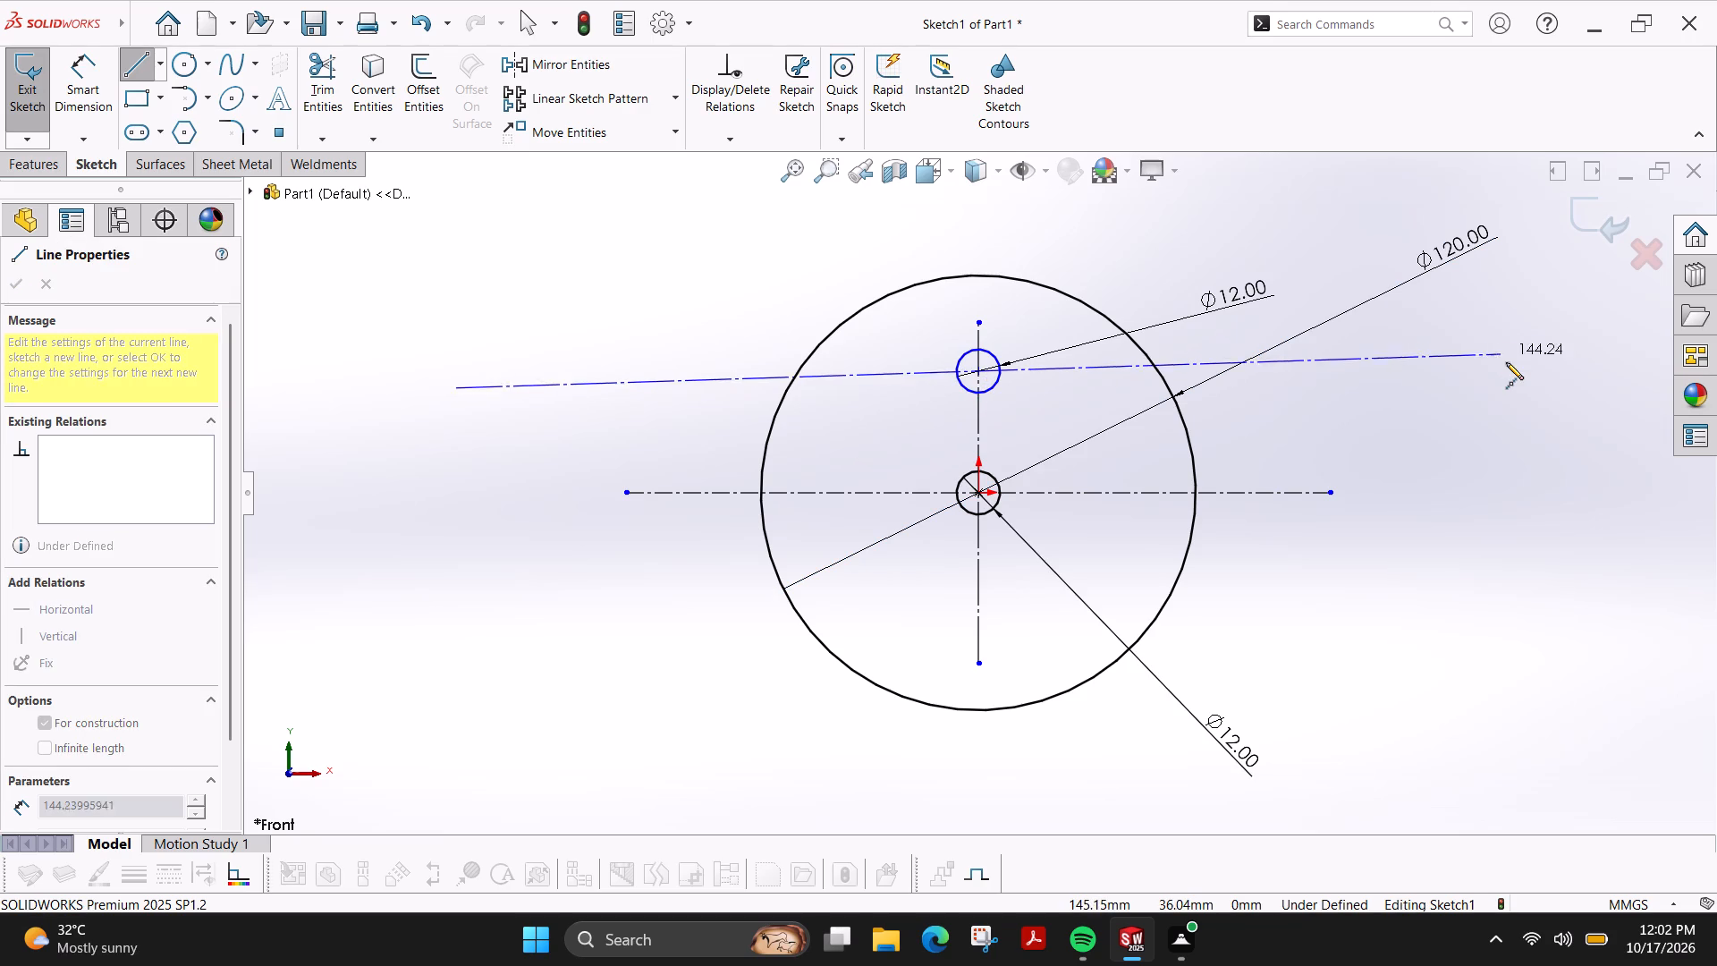
left_click(1507, 370)
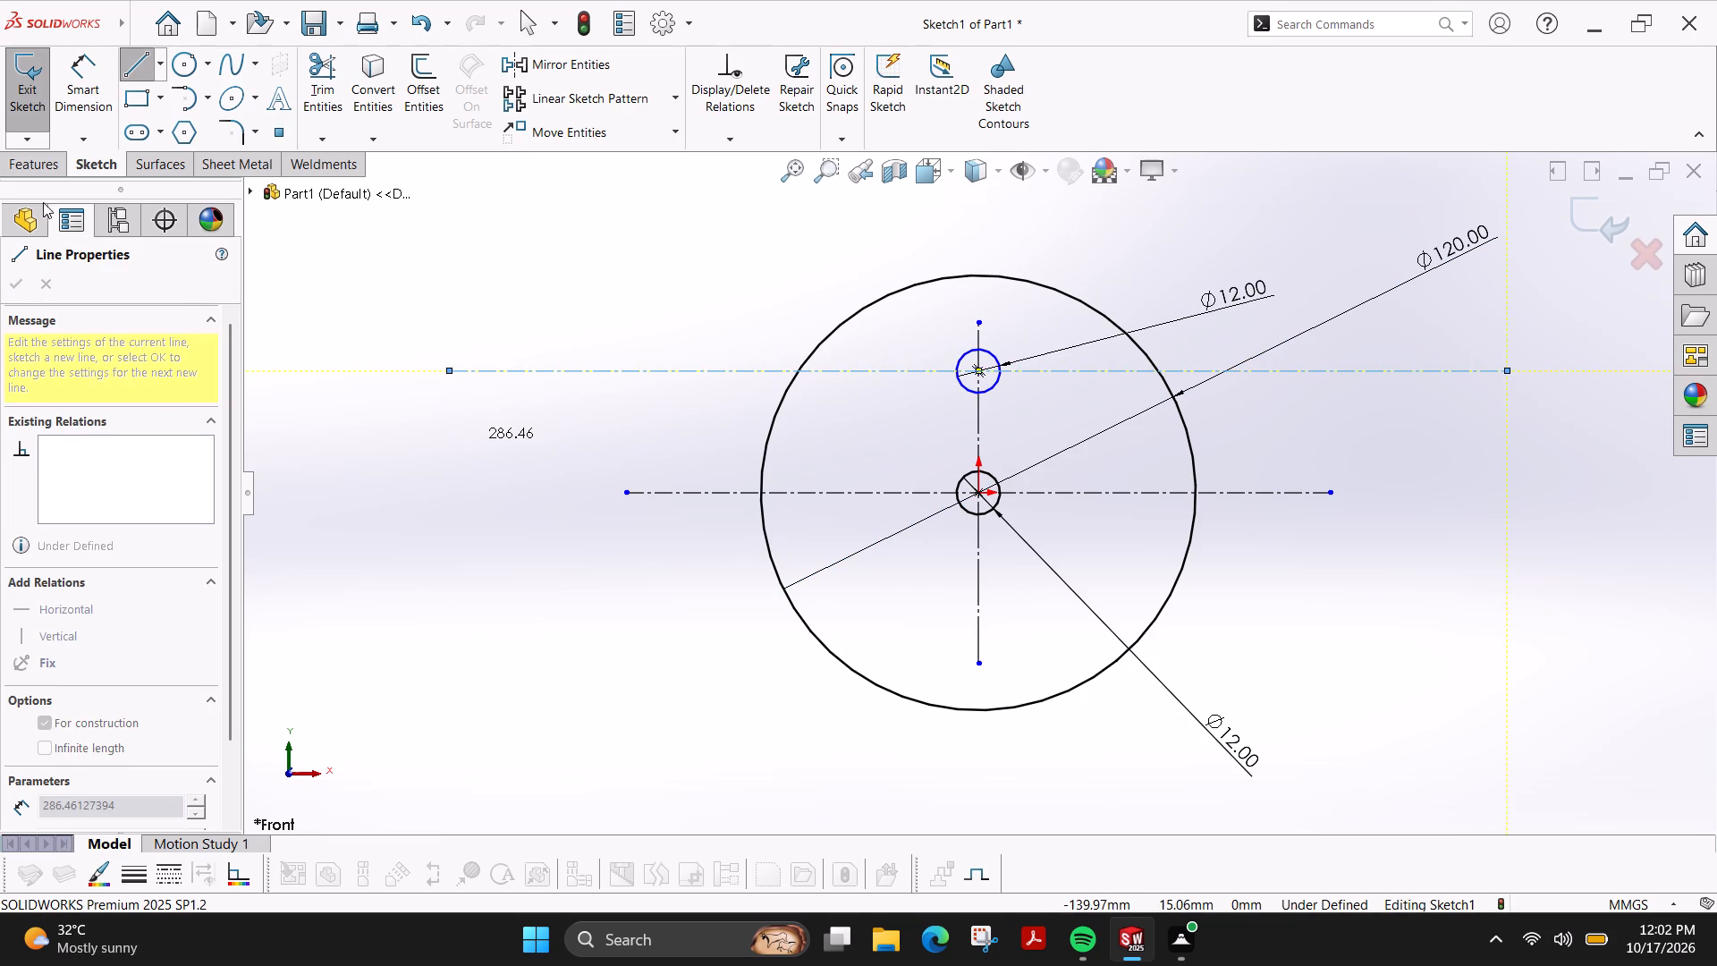
key("Escape")
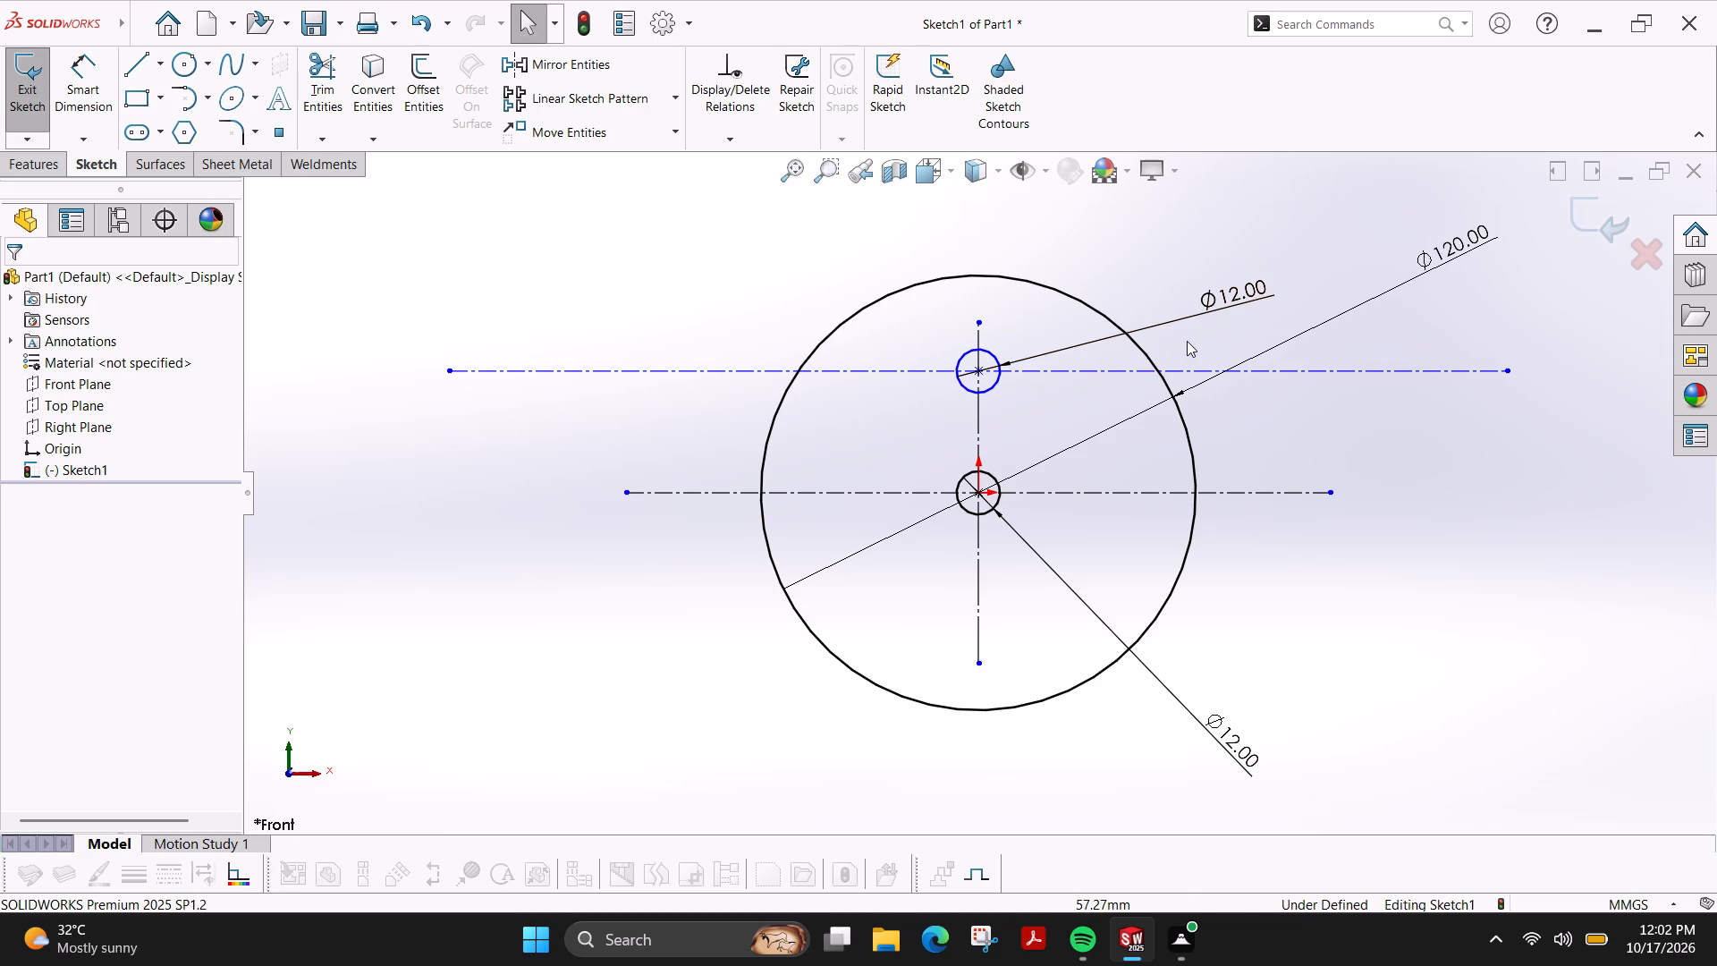
Sketch two circles on the upper horizontal centreline: radius about 9.4 mm at X -33.6 mm, and radius about 9 mm at X 32.6 mm.
left_click(184, 63)
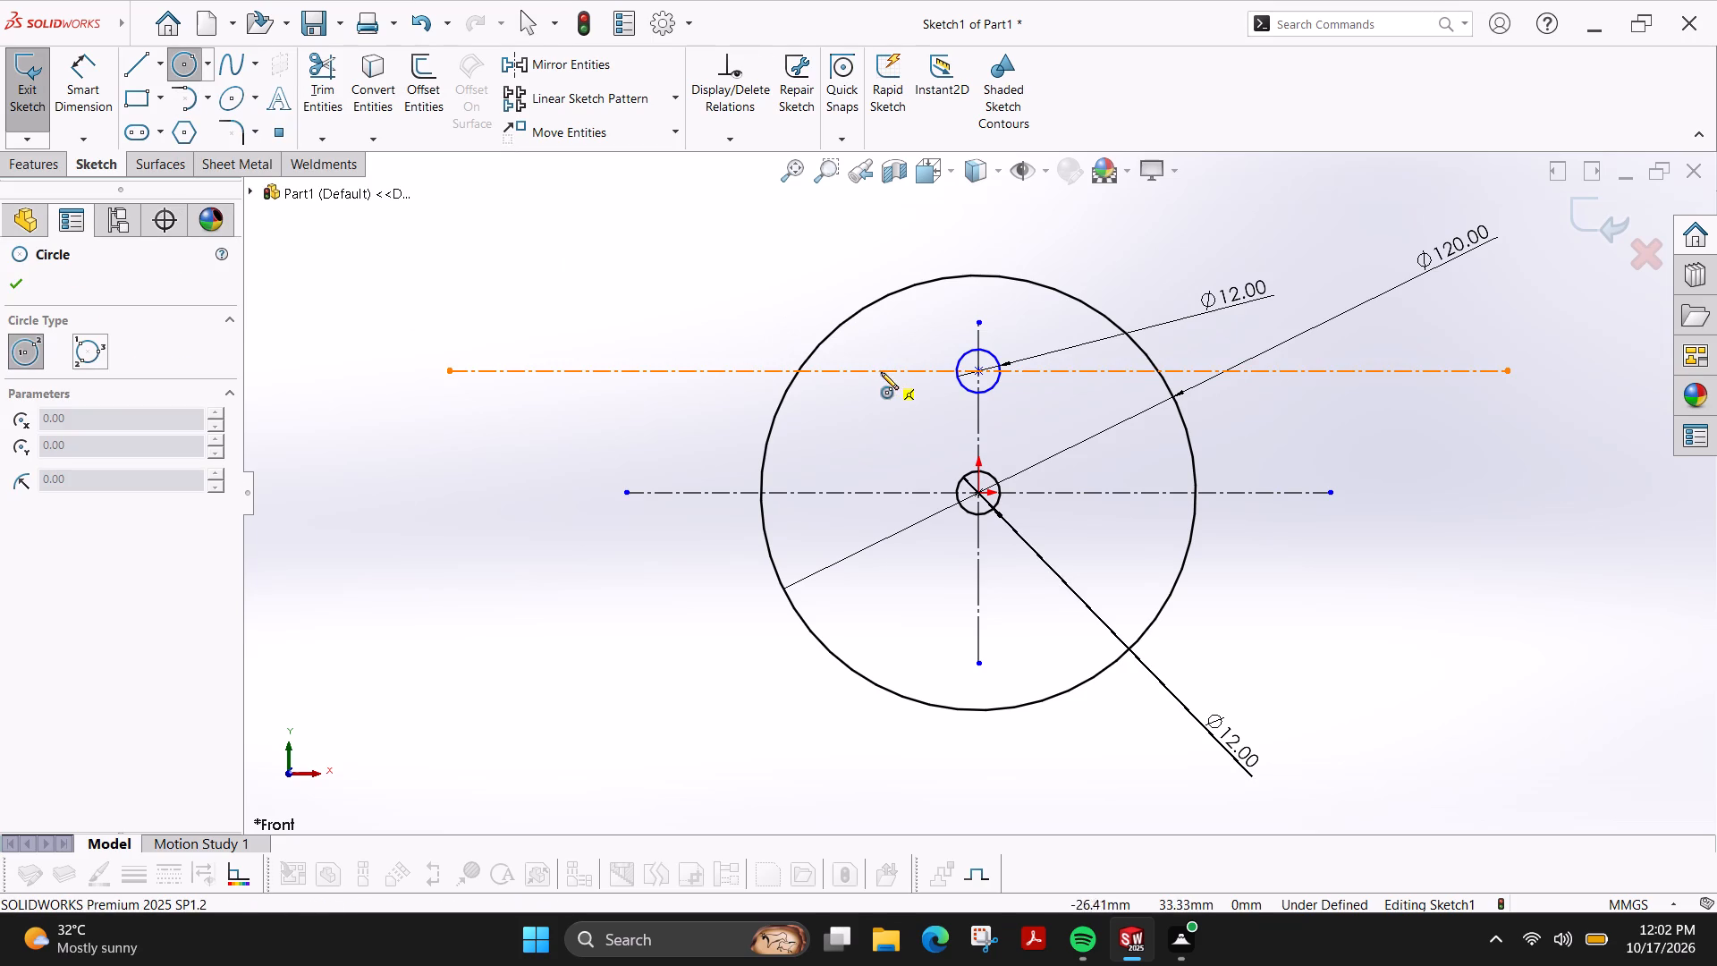
left_click(857, 372)
left_click(885, 352)
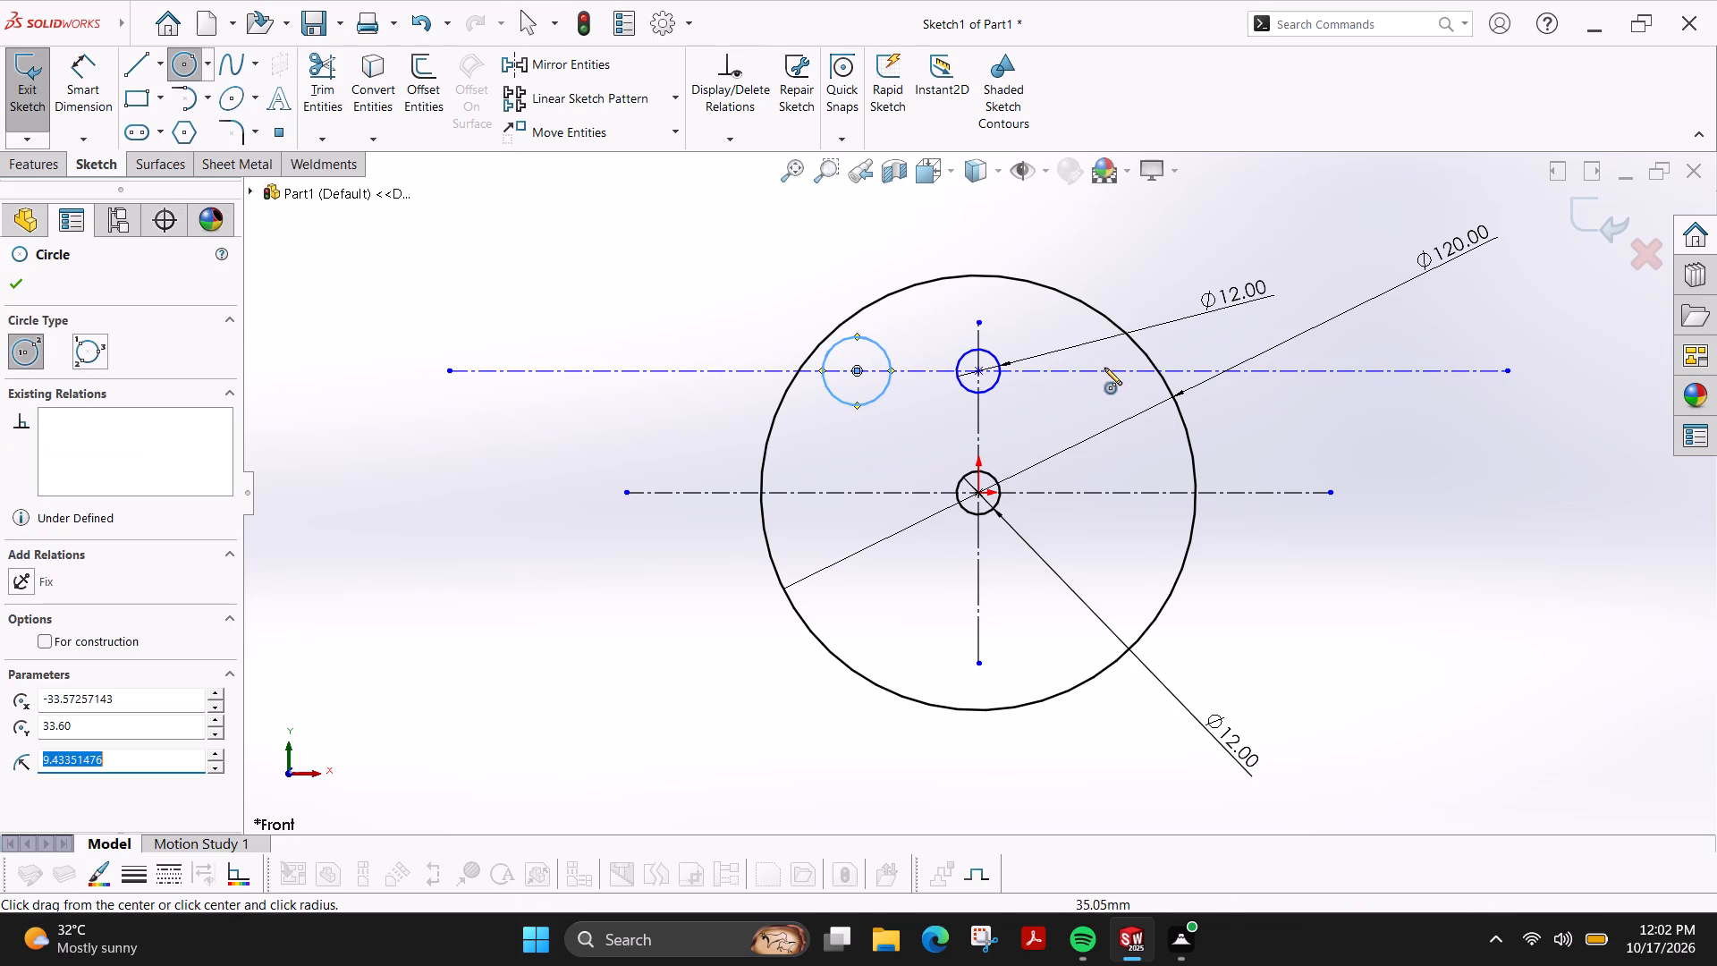
left_click(1096, 371)
left_click(1116, 345)
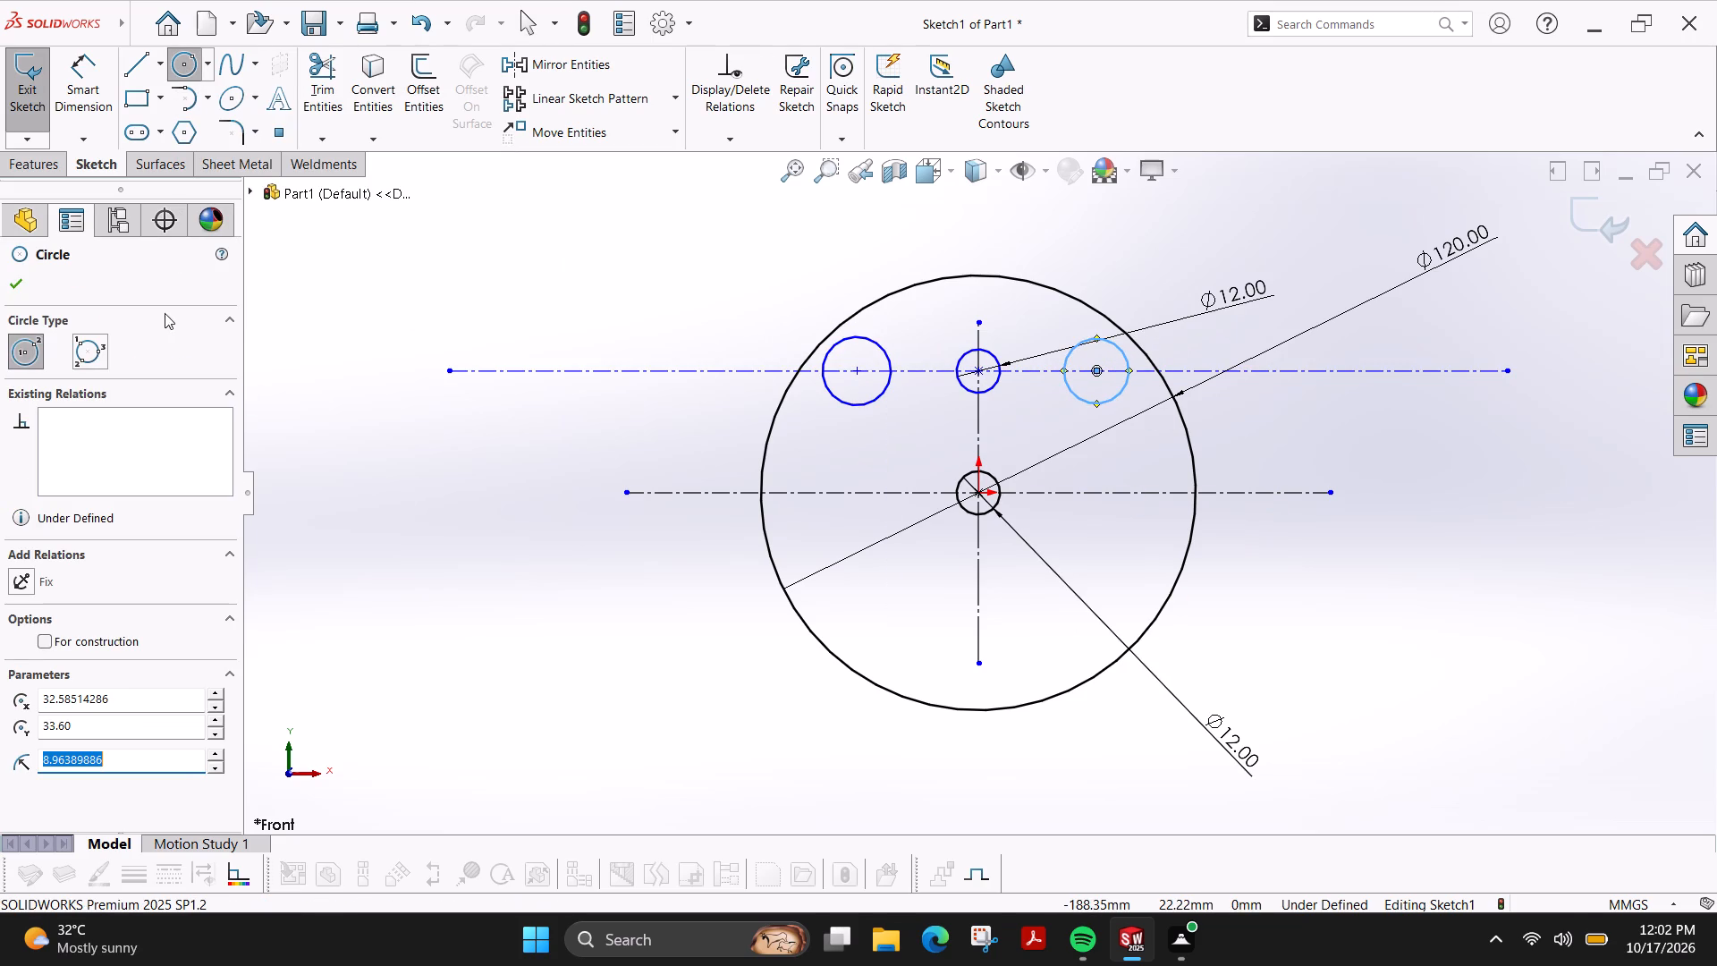
left_click(10, 280)
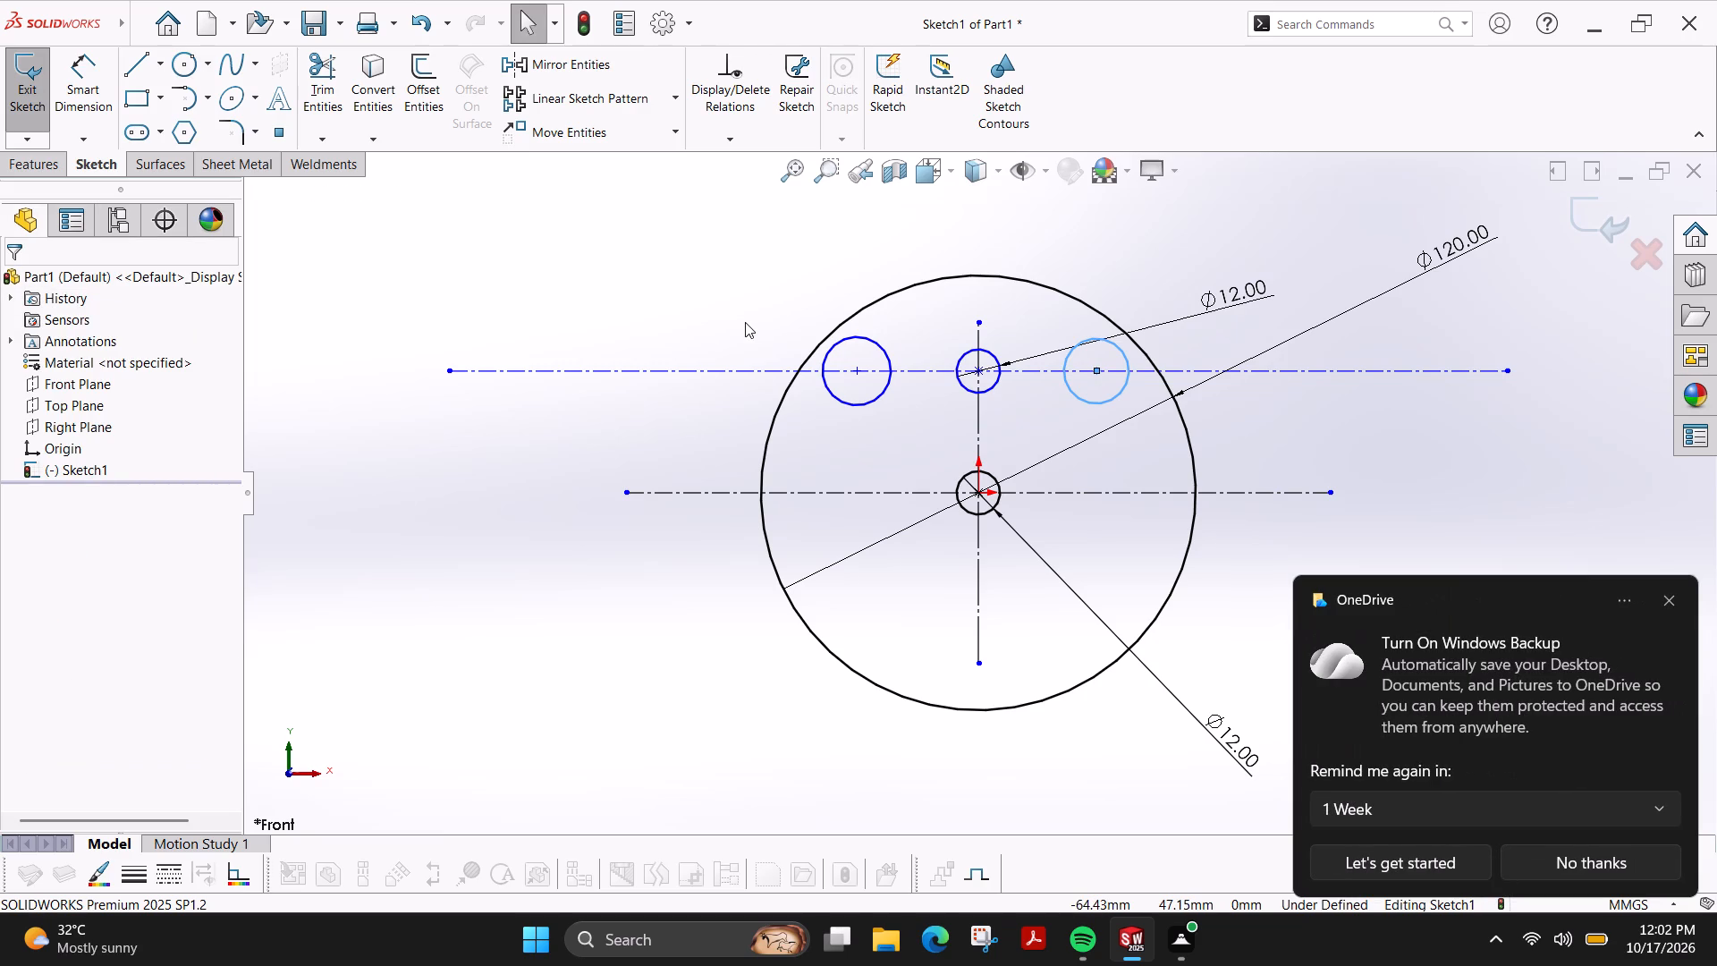
Sketch a larger circle of about 14.7 mm radius concentric with the circle left of the vertical centreline.
left_click(187, 69)
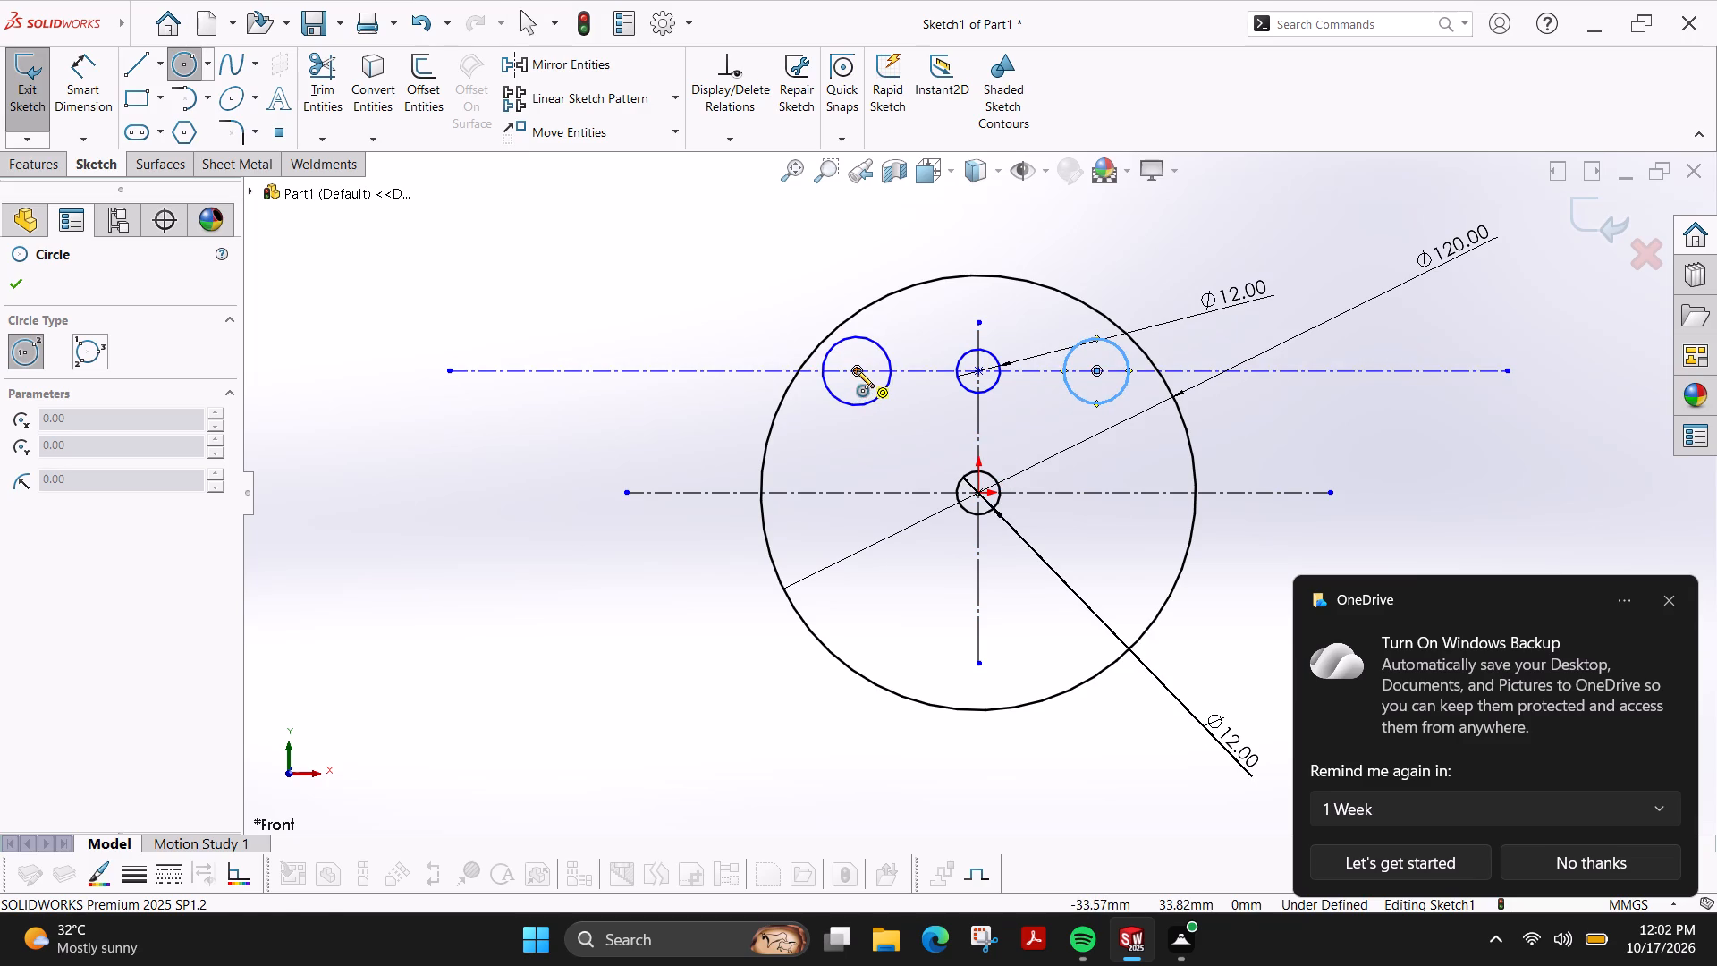
left_click(857, 370)
left_click(909, 360)
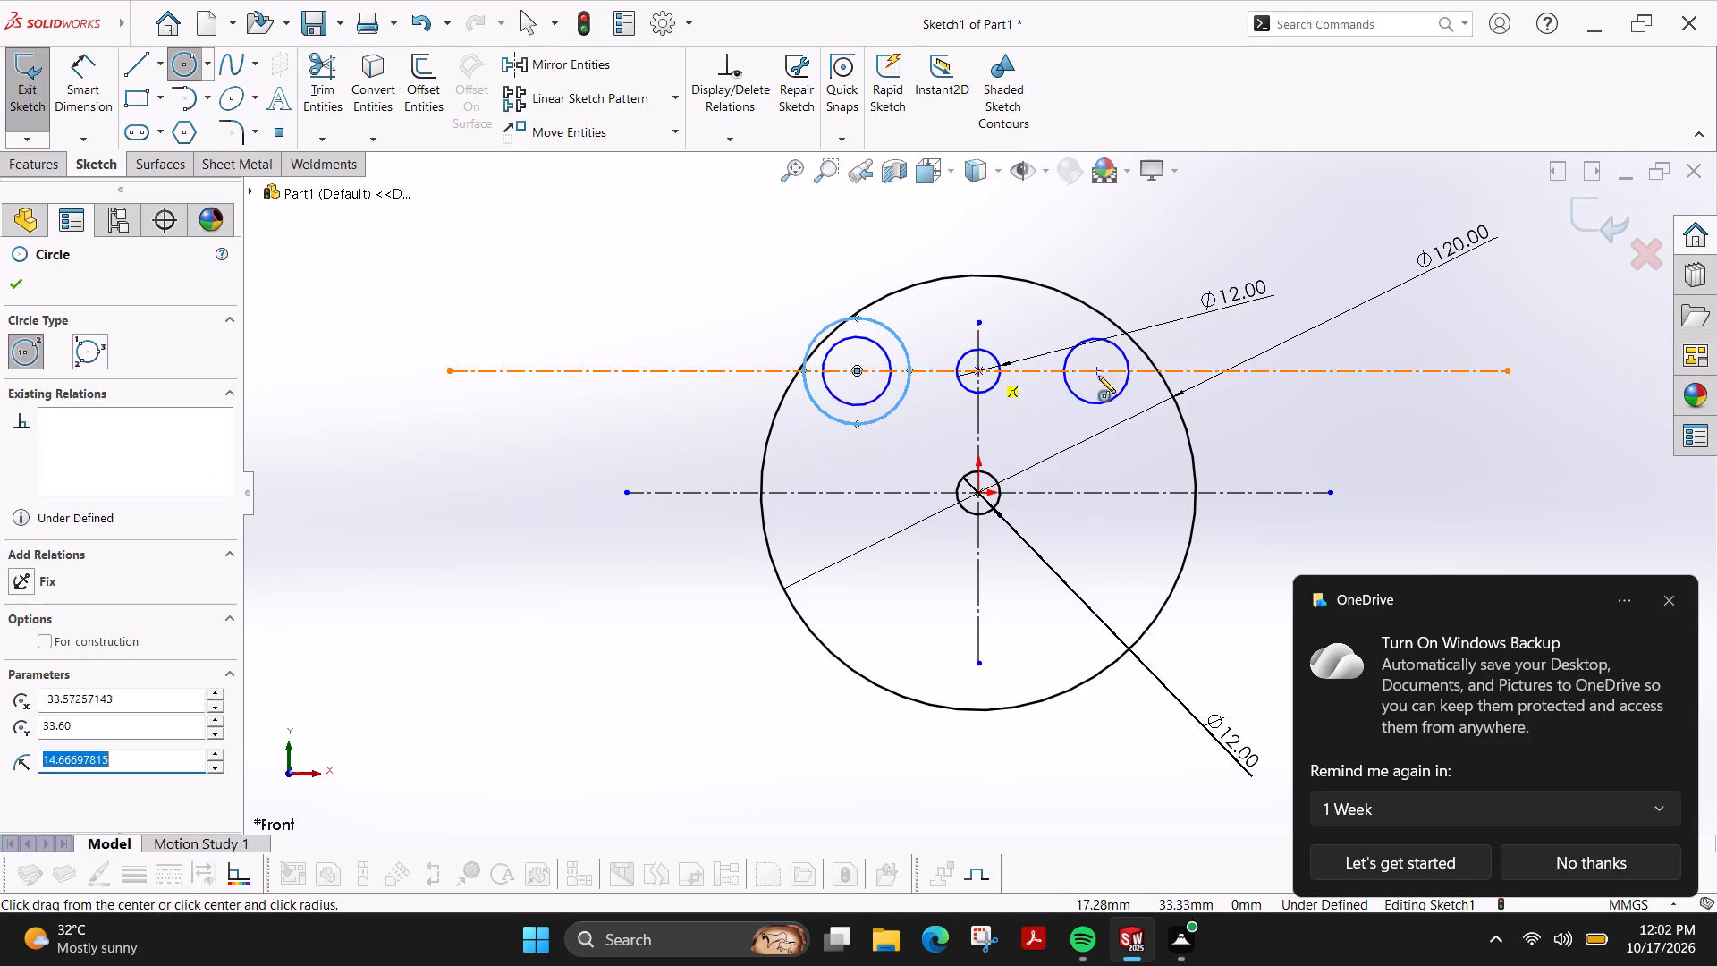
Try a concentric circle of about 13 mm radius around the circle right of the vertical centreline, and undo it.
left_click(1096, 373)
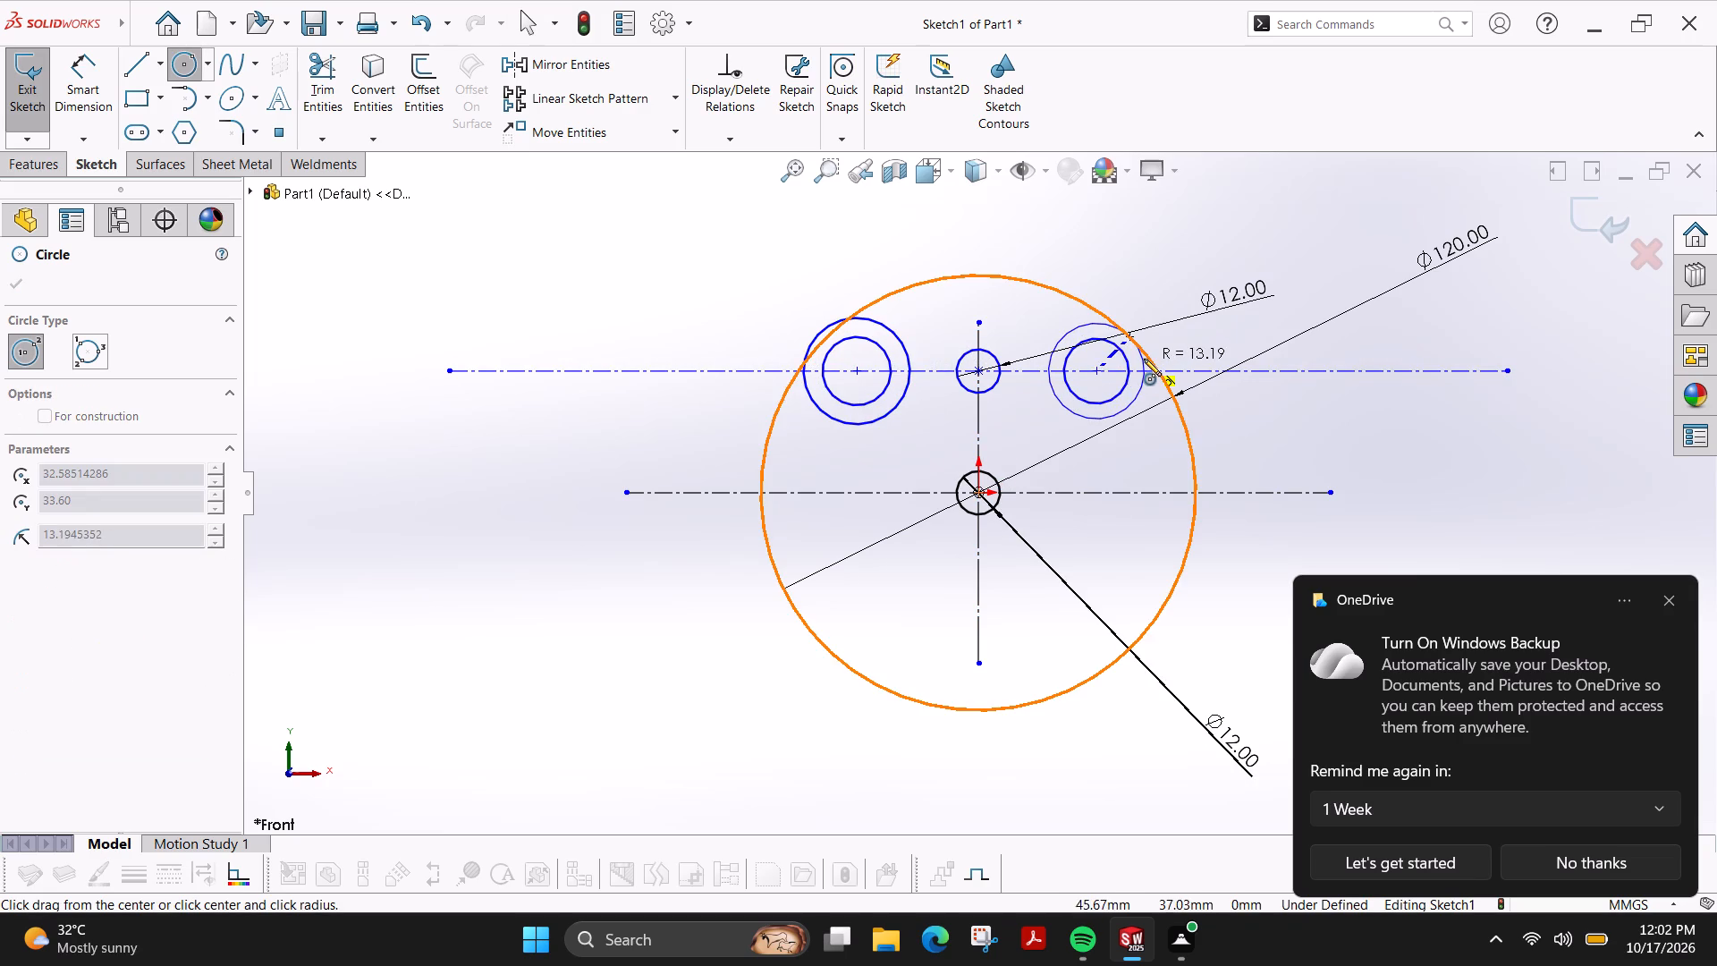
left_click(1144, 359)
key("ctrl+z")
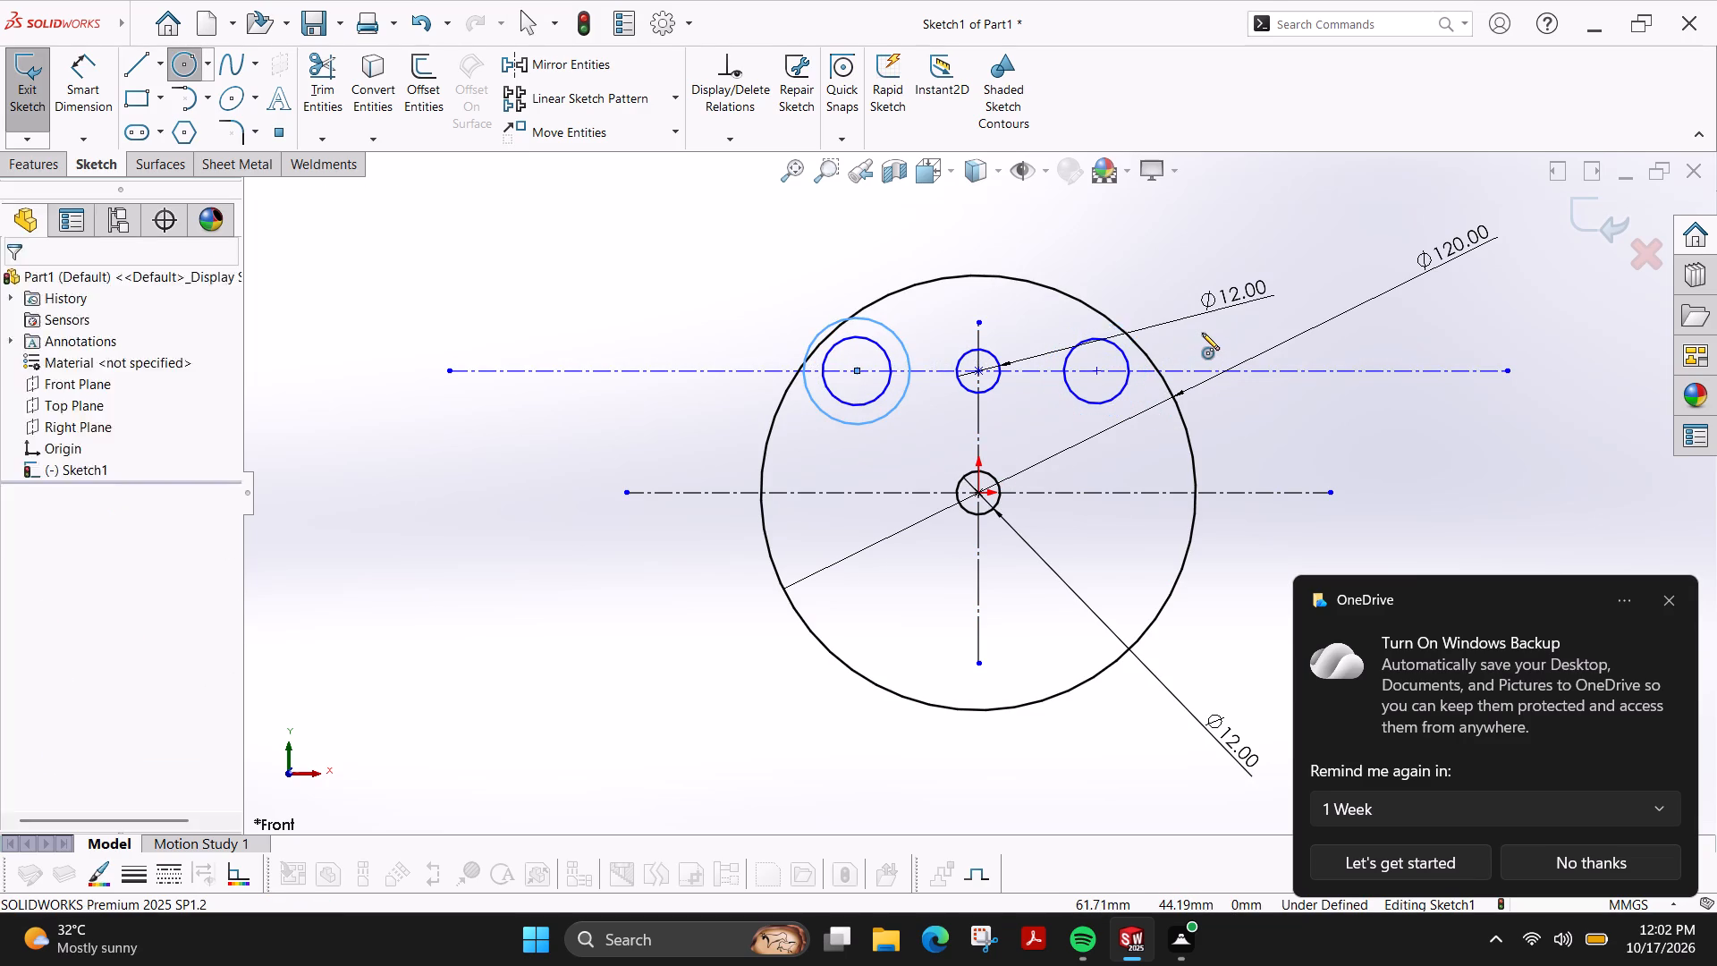
Sketch a larger circle of about 20.5 mm radius concentric with the circle right of the vertical centreline.
left_click(1100, 372)
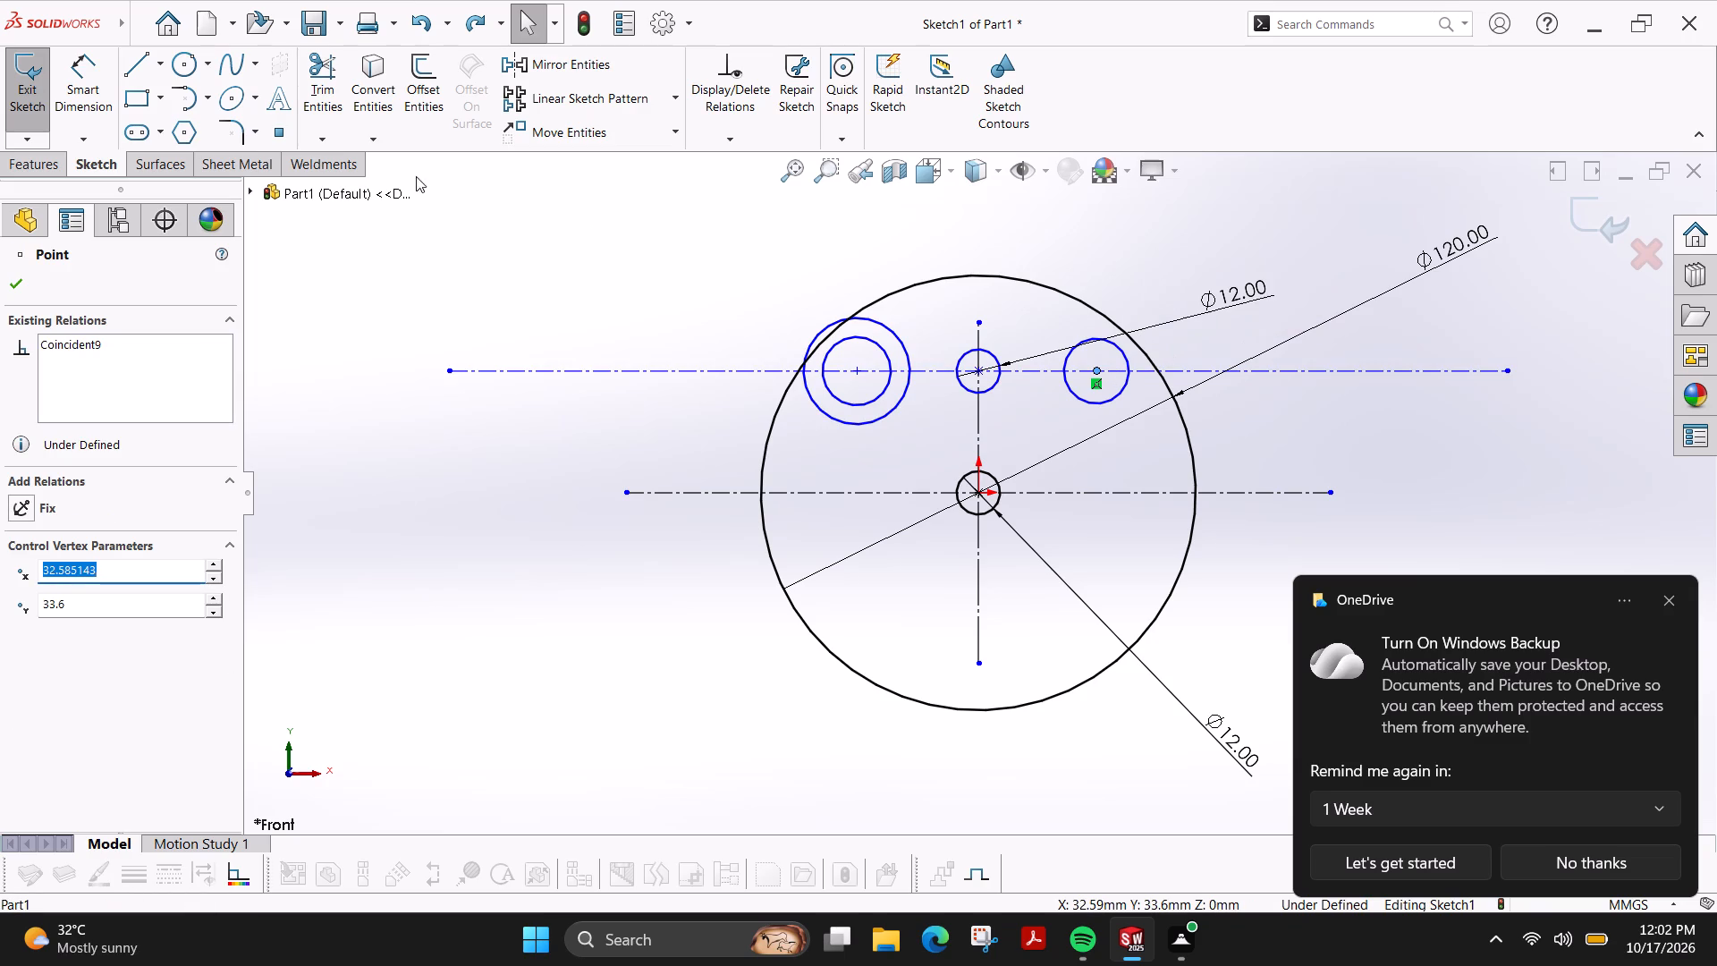
left_click(177, 61)
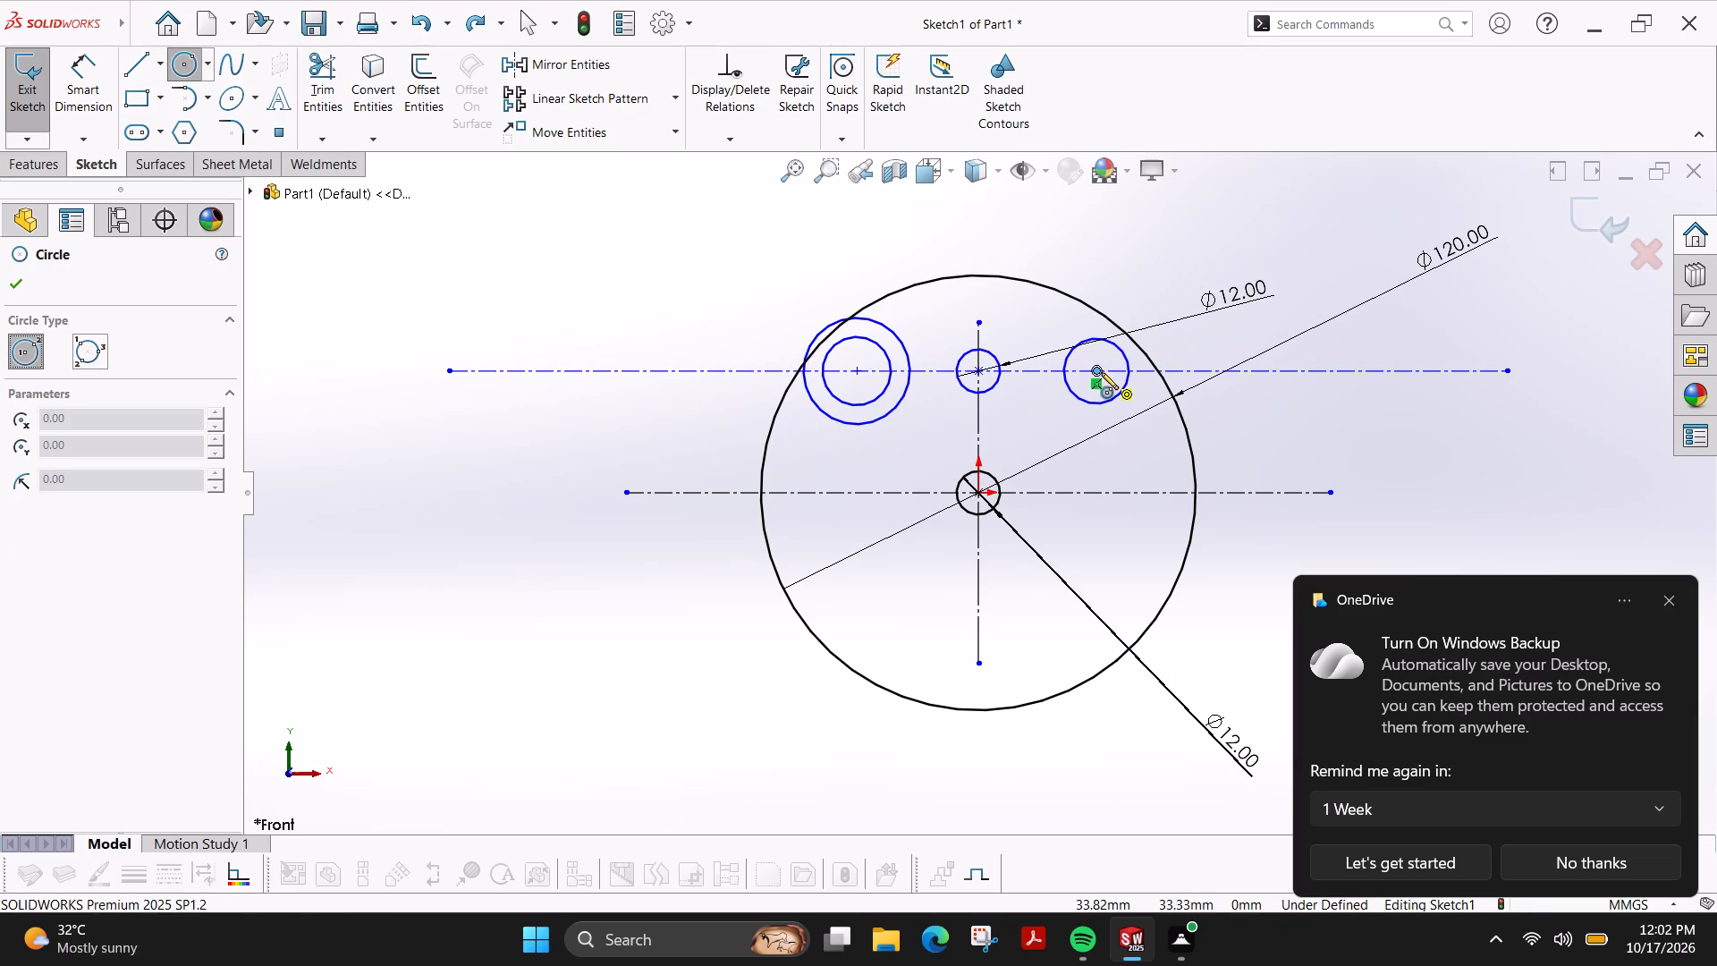
left_click(1100, 370)
left_click(1164, 341)
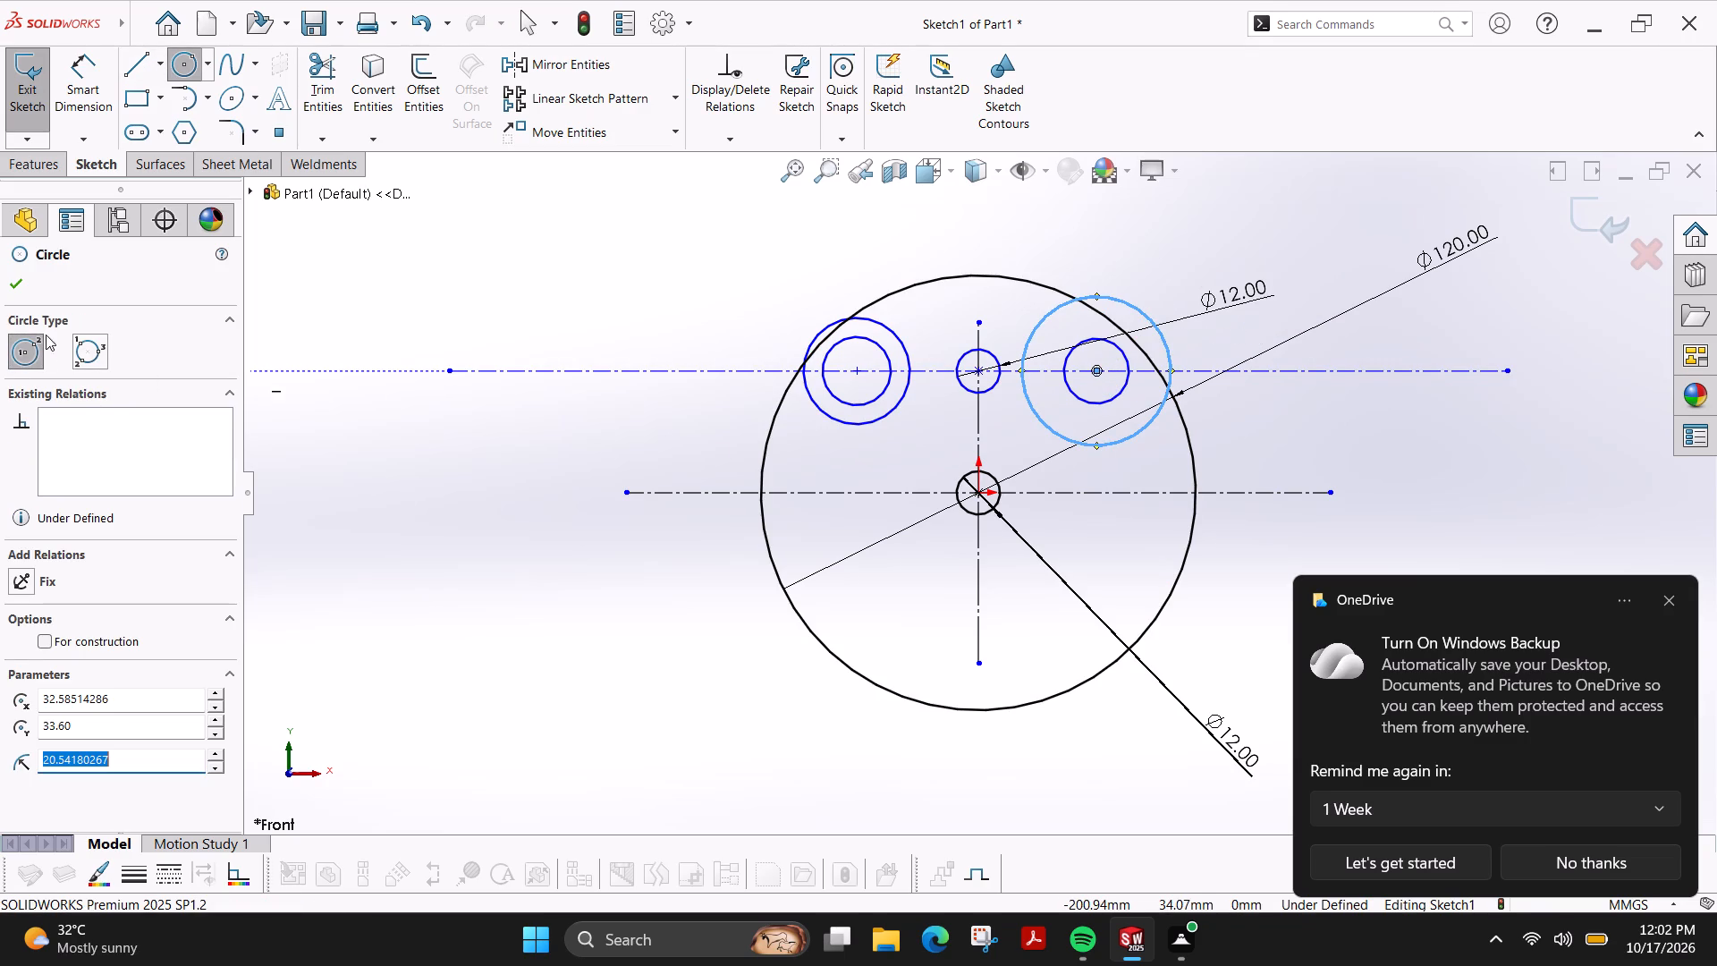
left_click(22, 287)
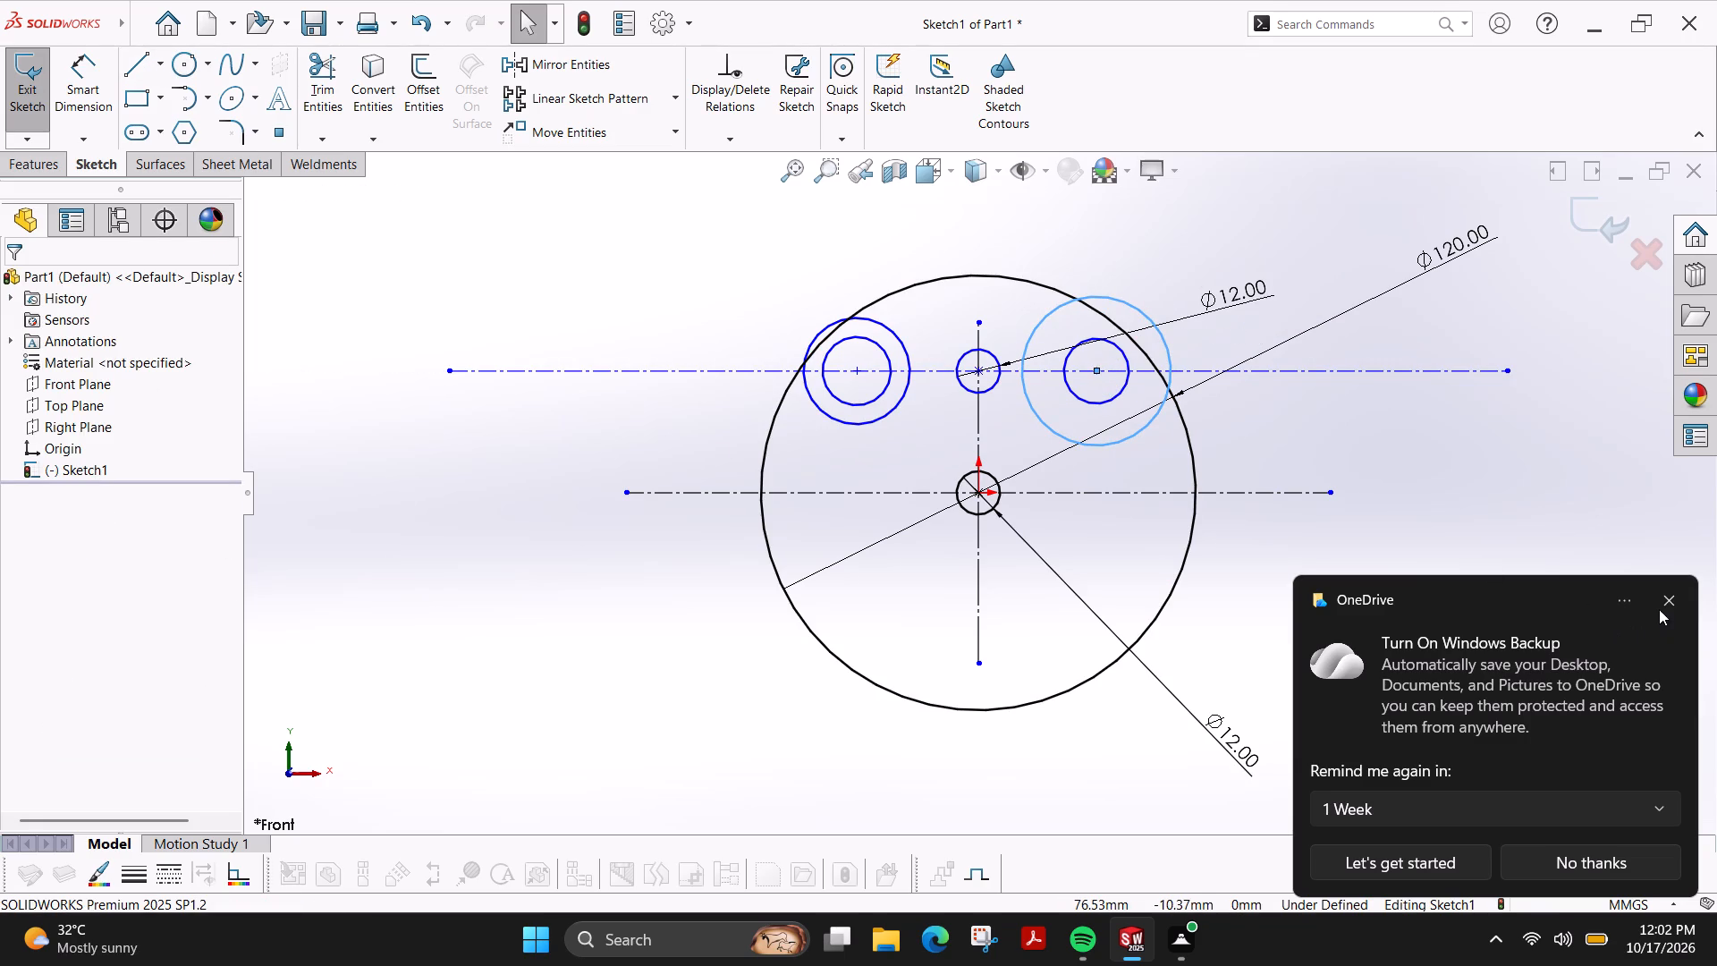
Dismiss the OneDrive backup notification.
left_click(1673, 600)
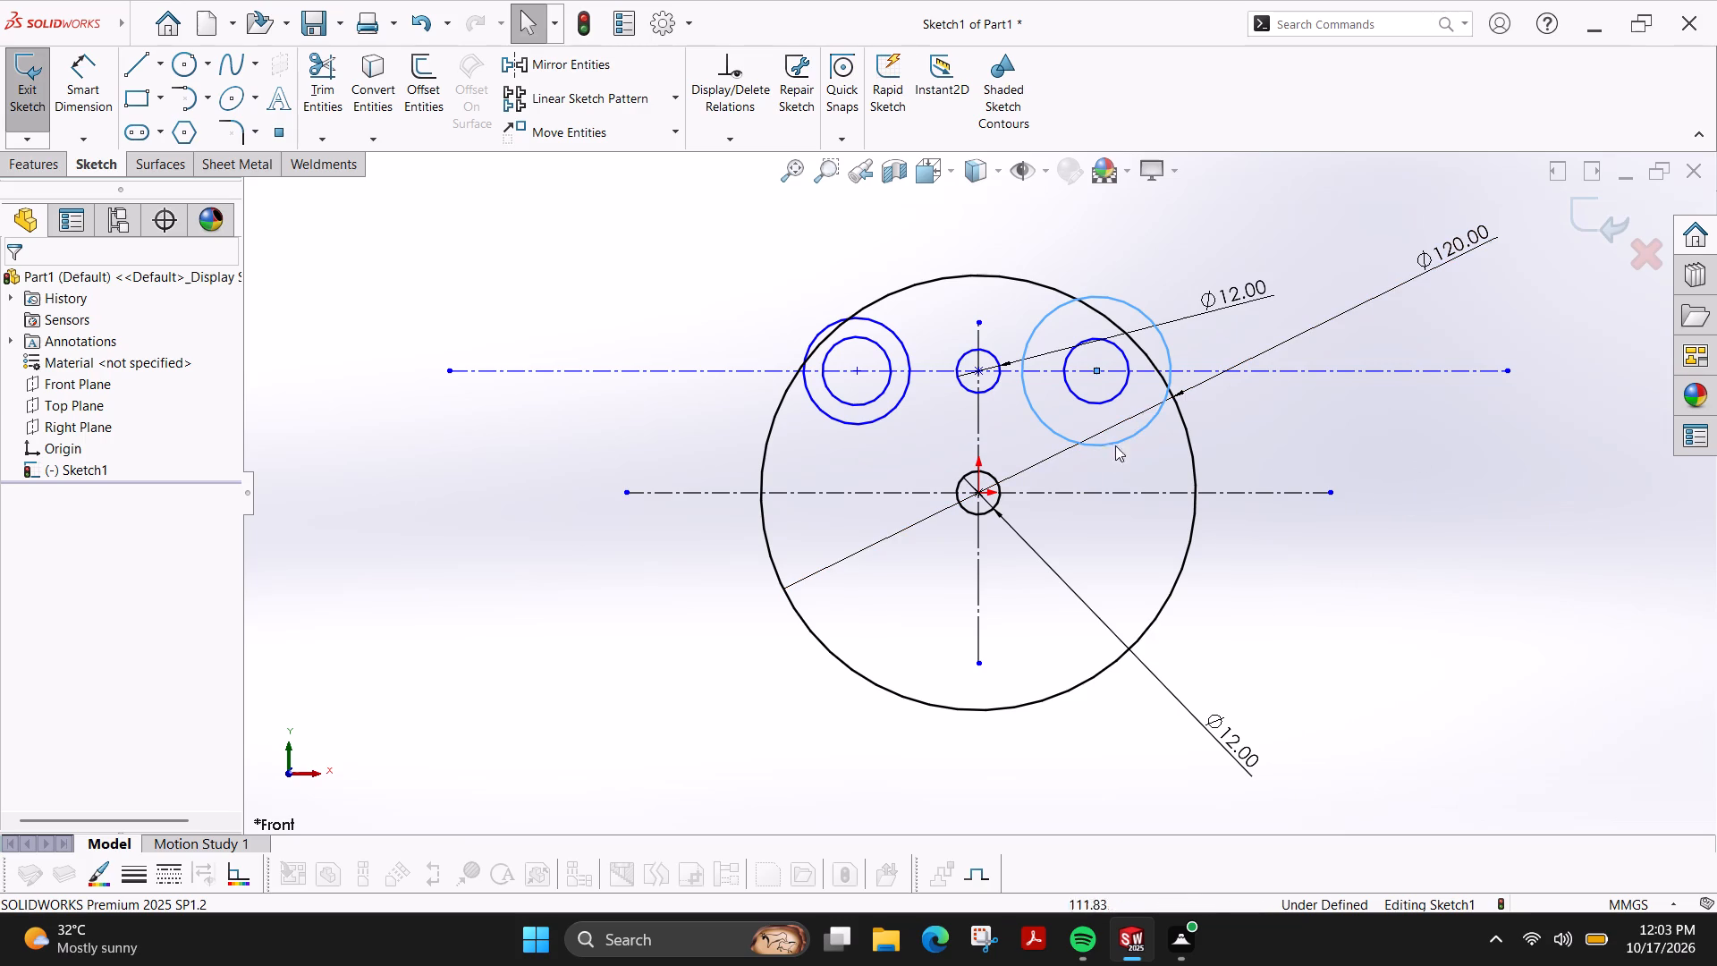
Dimension the horizontal distance between the centres of the left and right concentric circle pairs to 65 mm.
left_click(91, 77)
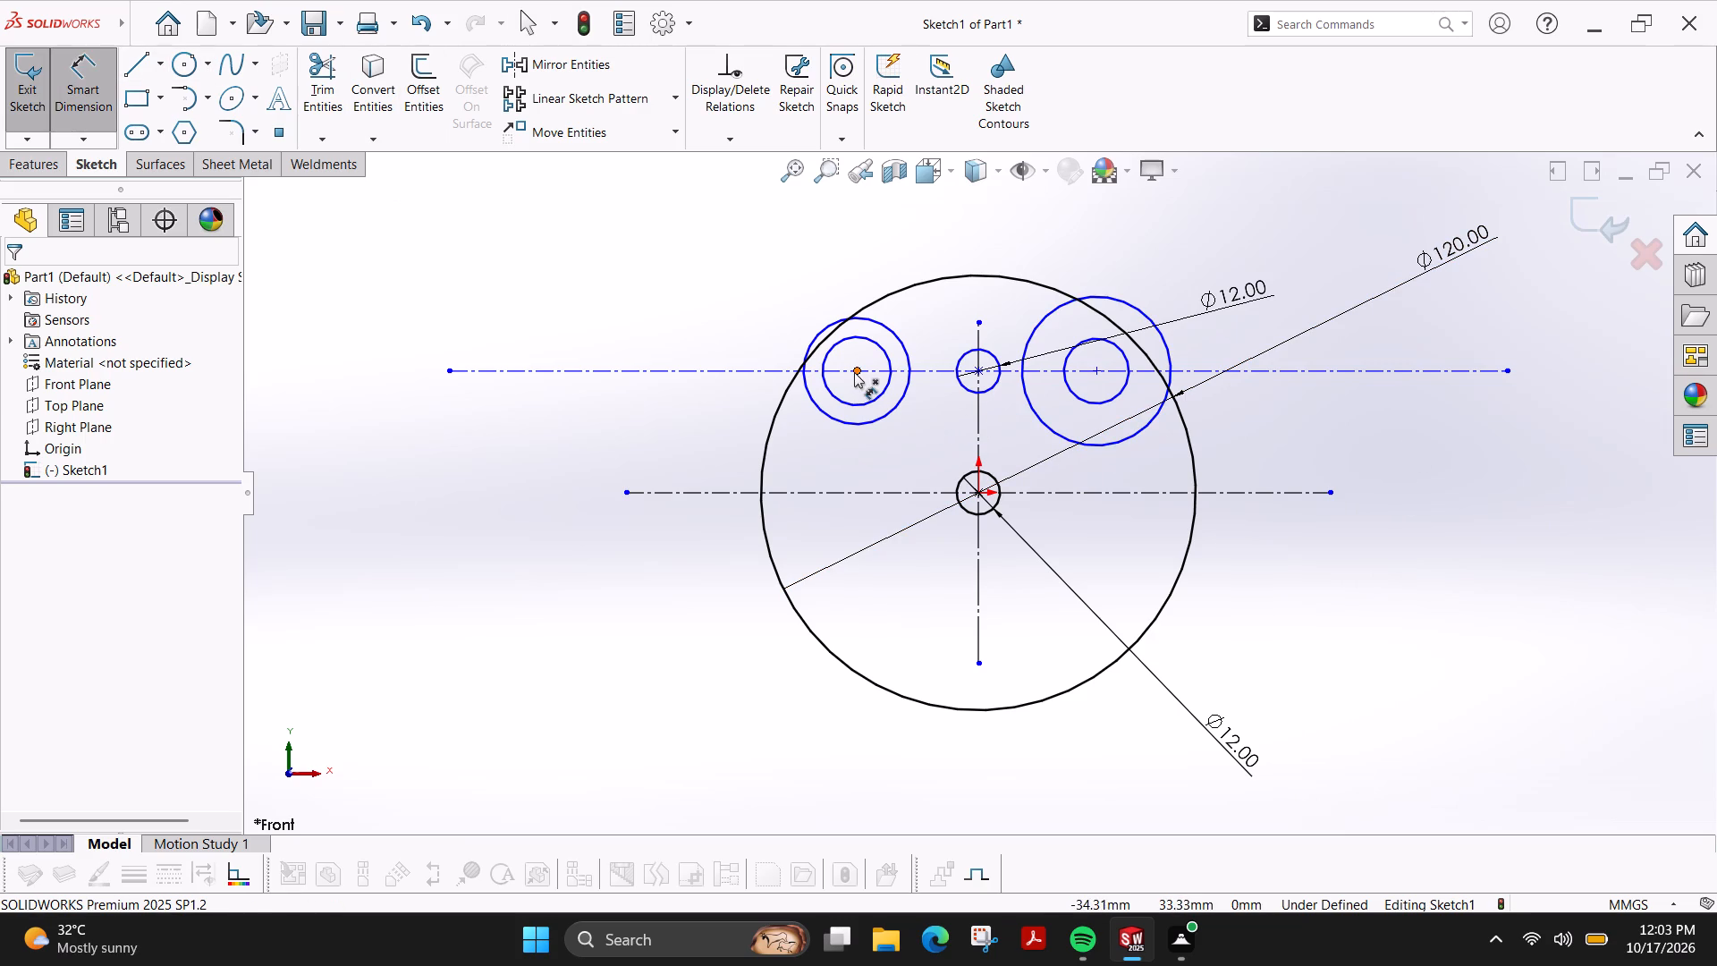
left_click(854, 372)
left_click(1099, 371)
scroll(1009, 239, "up", 1)
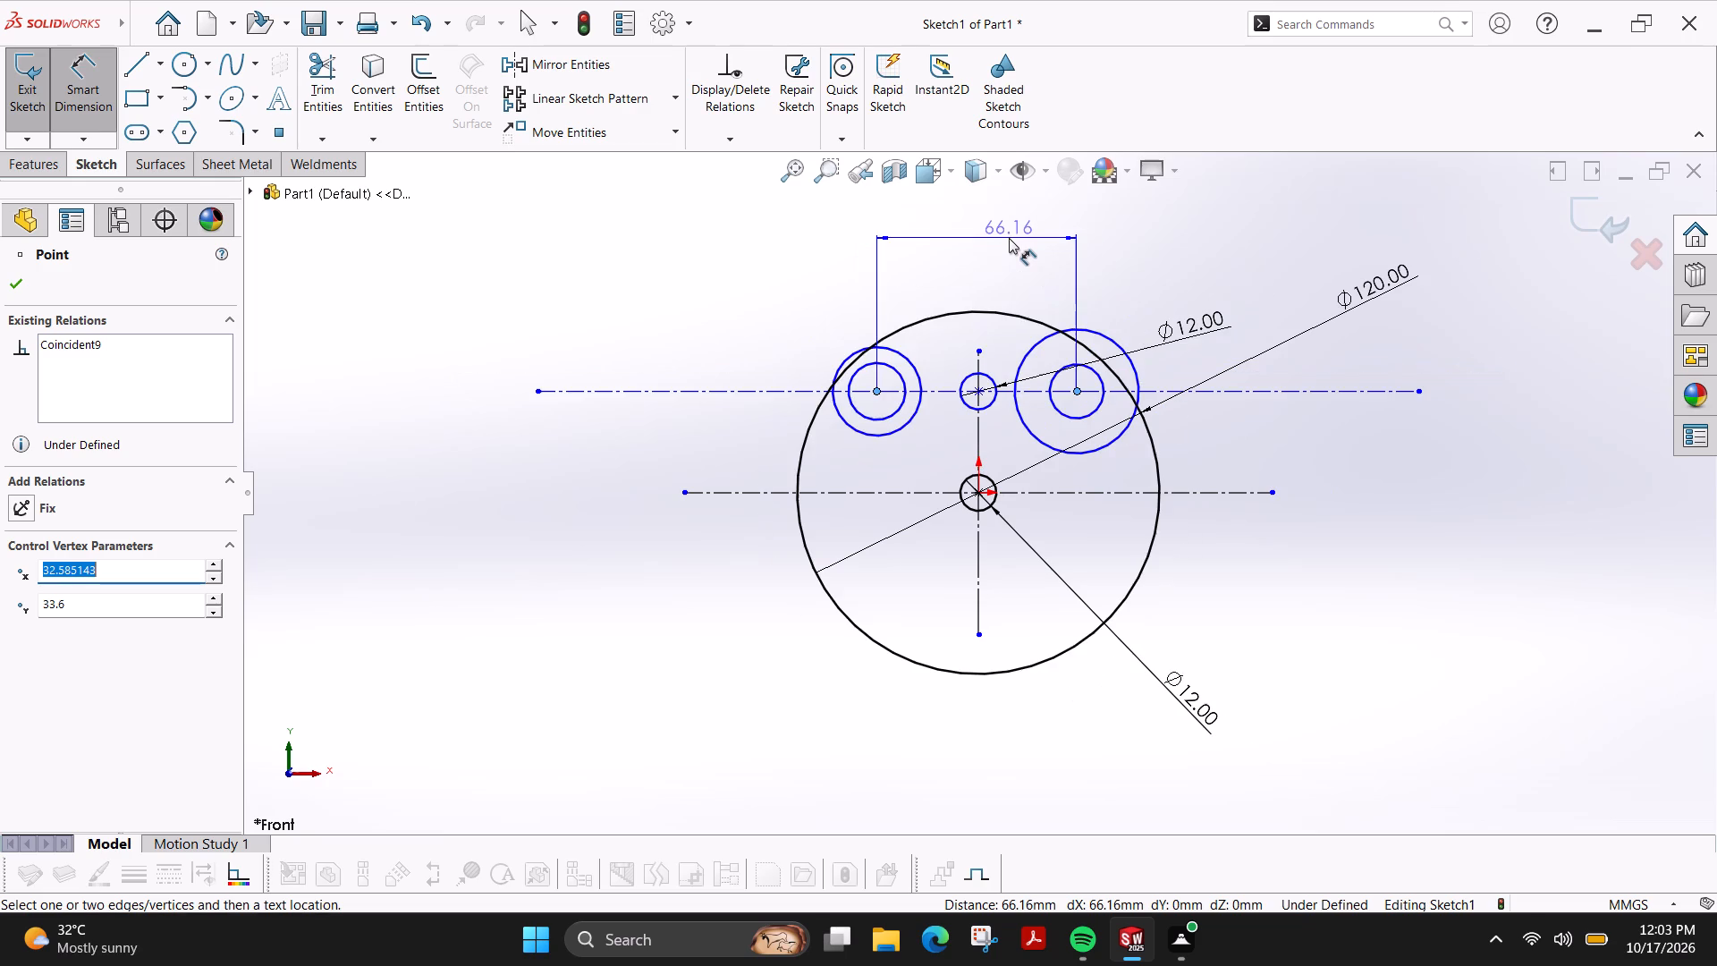
left_click(988, 241)
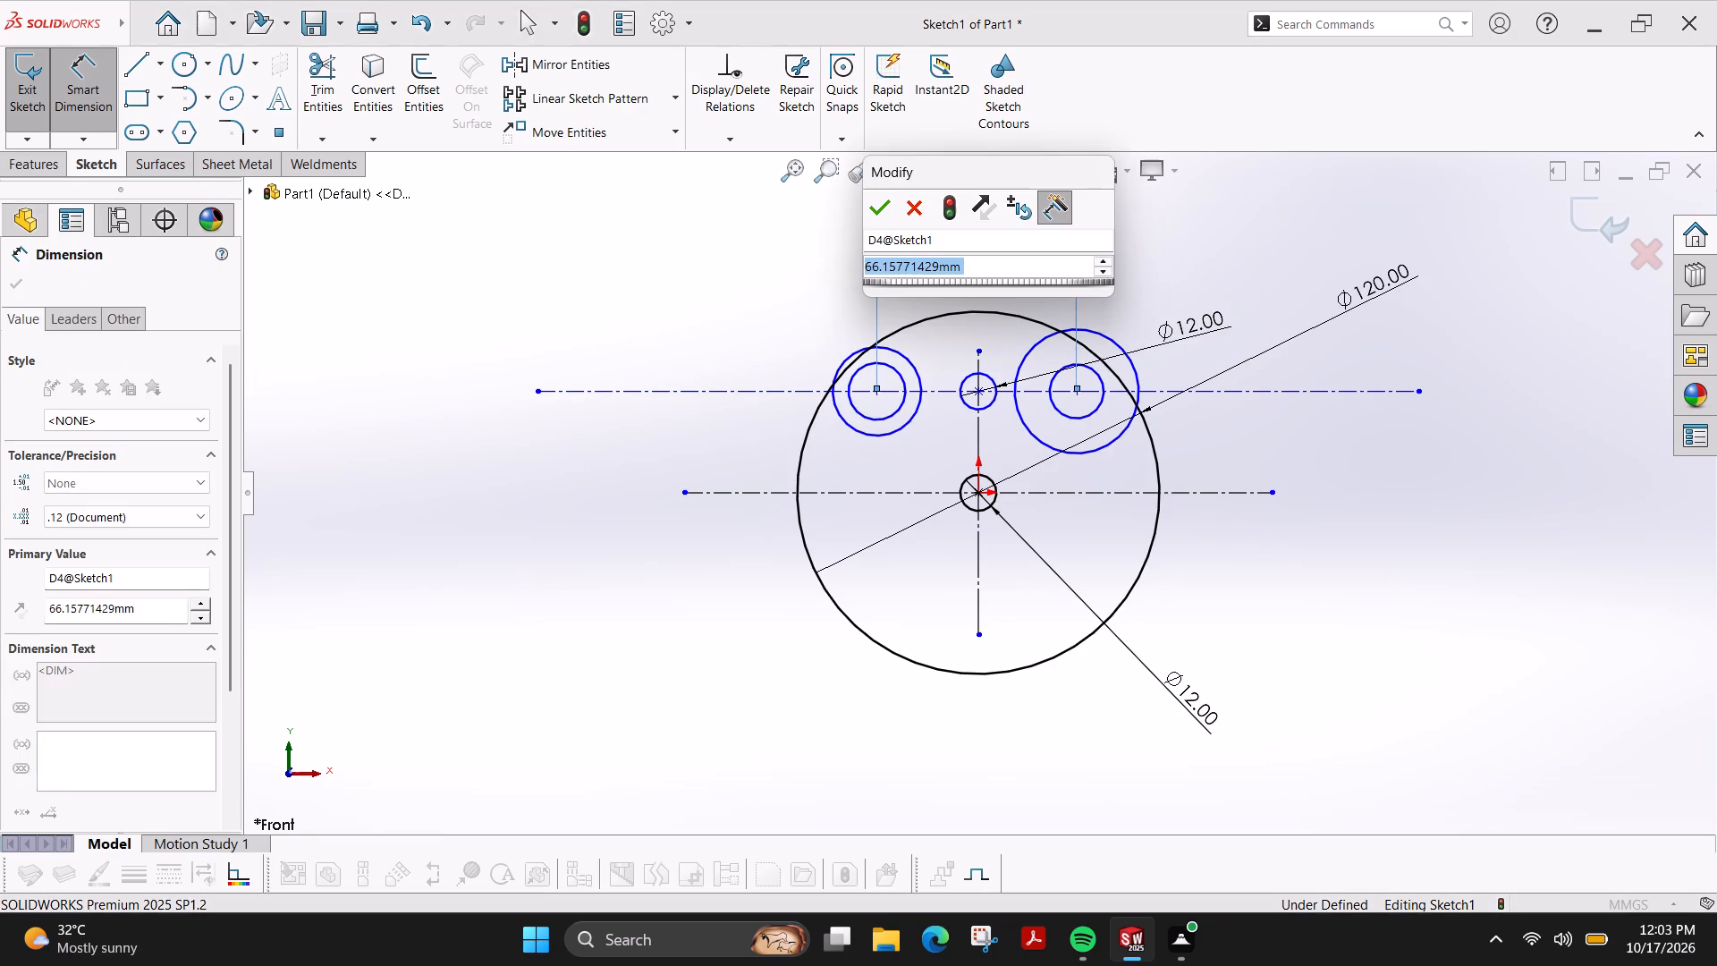
type("65")
key("Return")
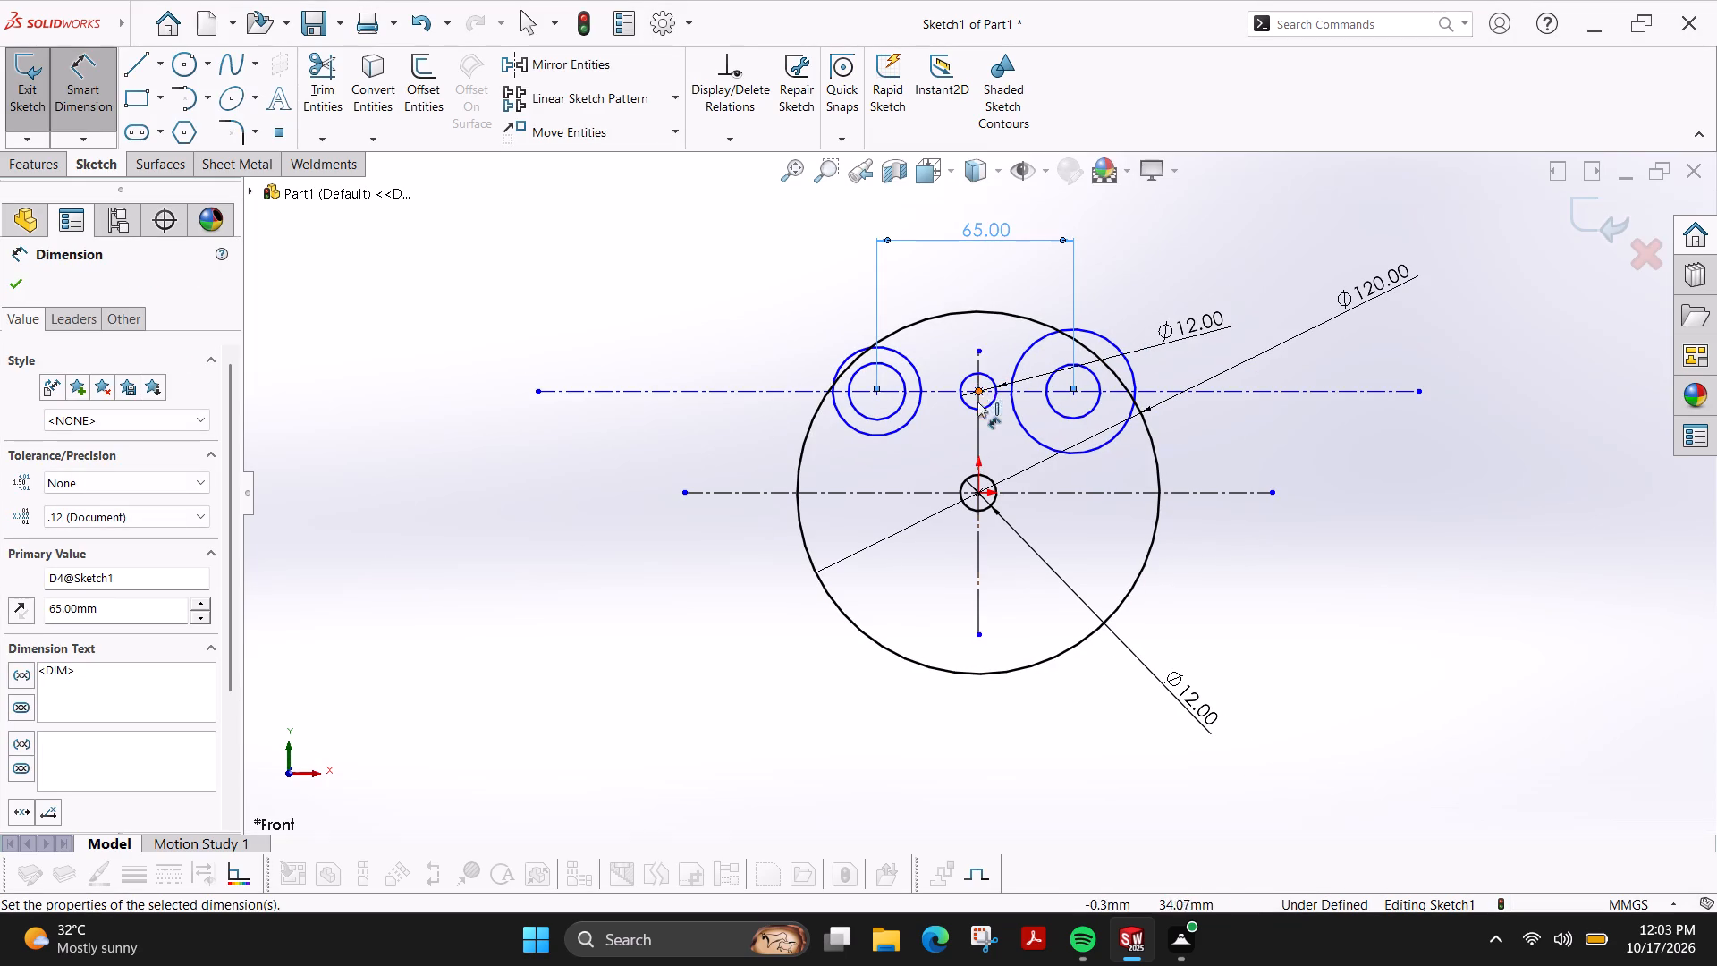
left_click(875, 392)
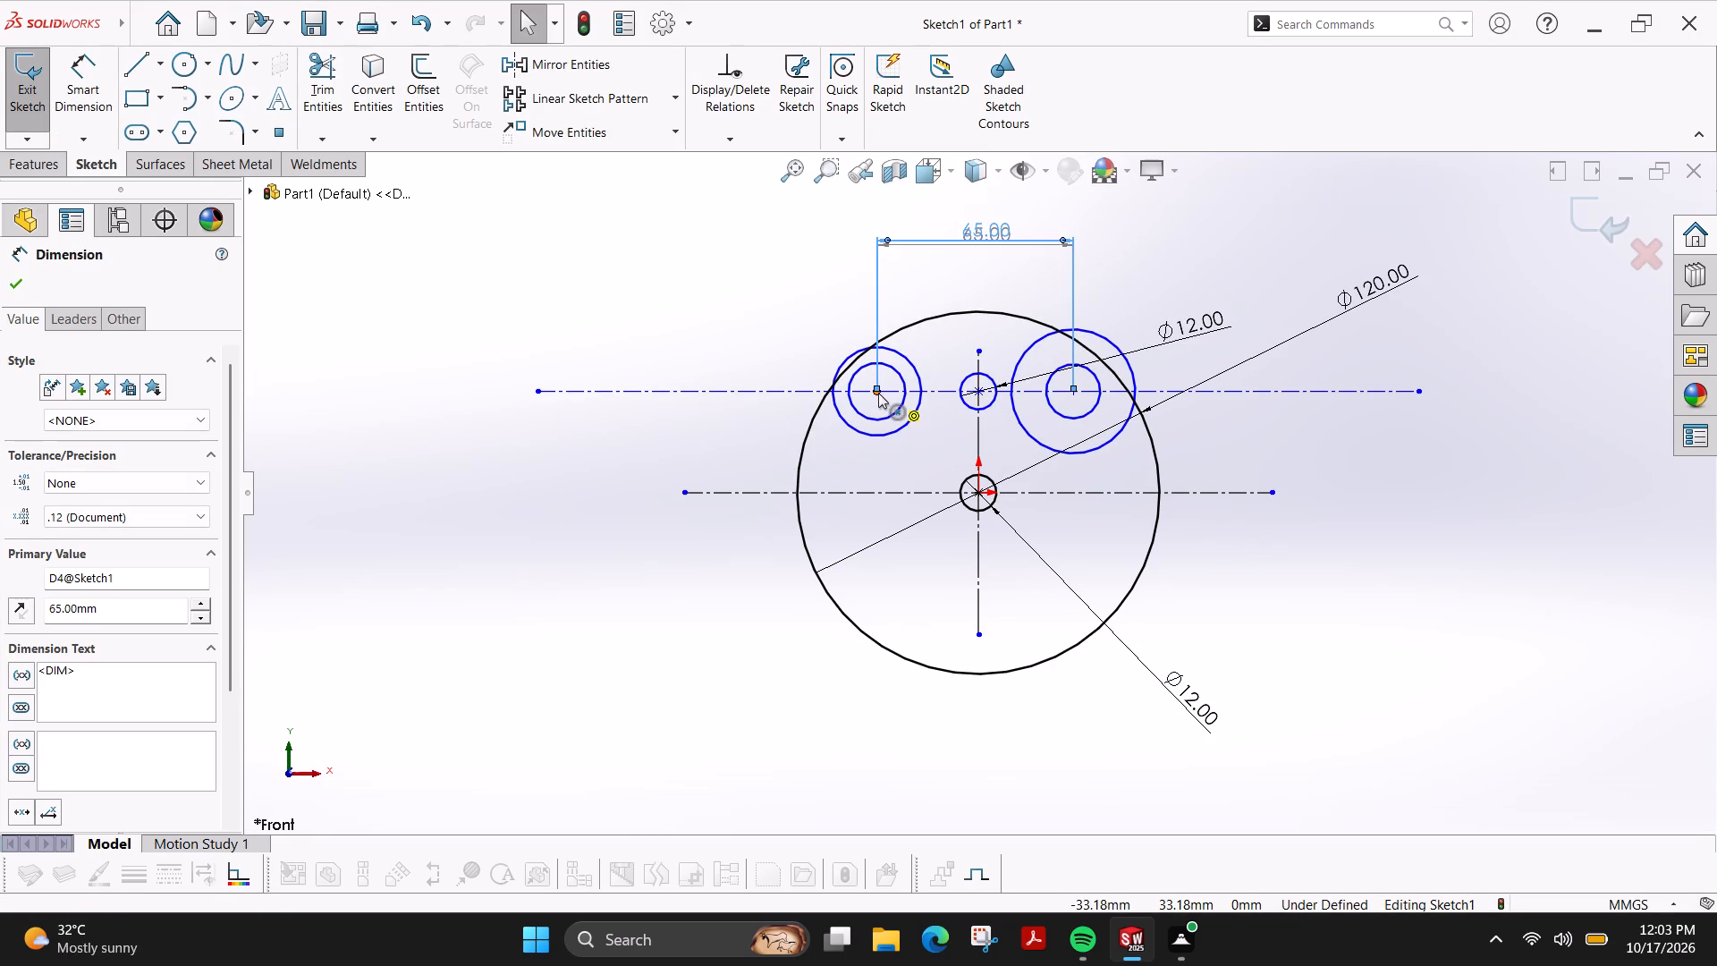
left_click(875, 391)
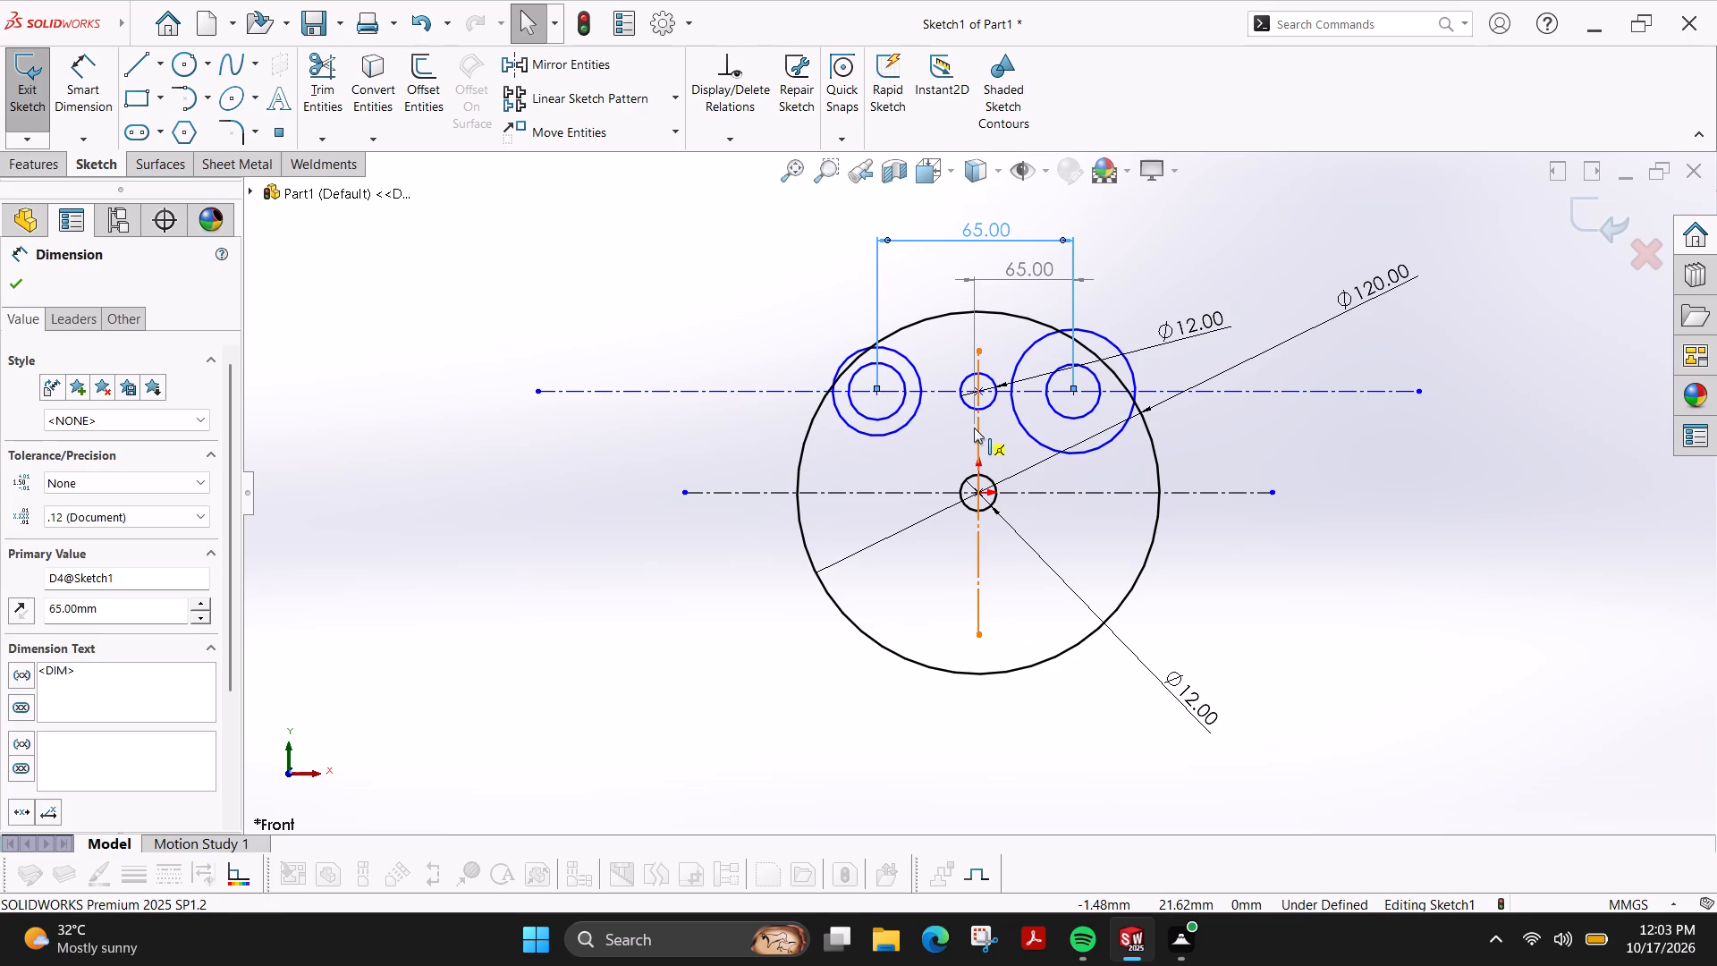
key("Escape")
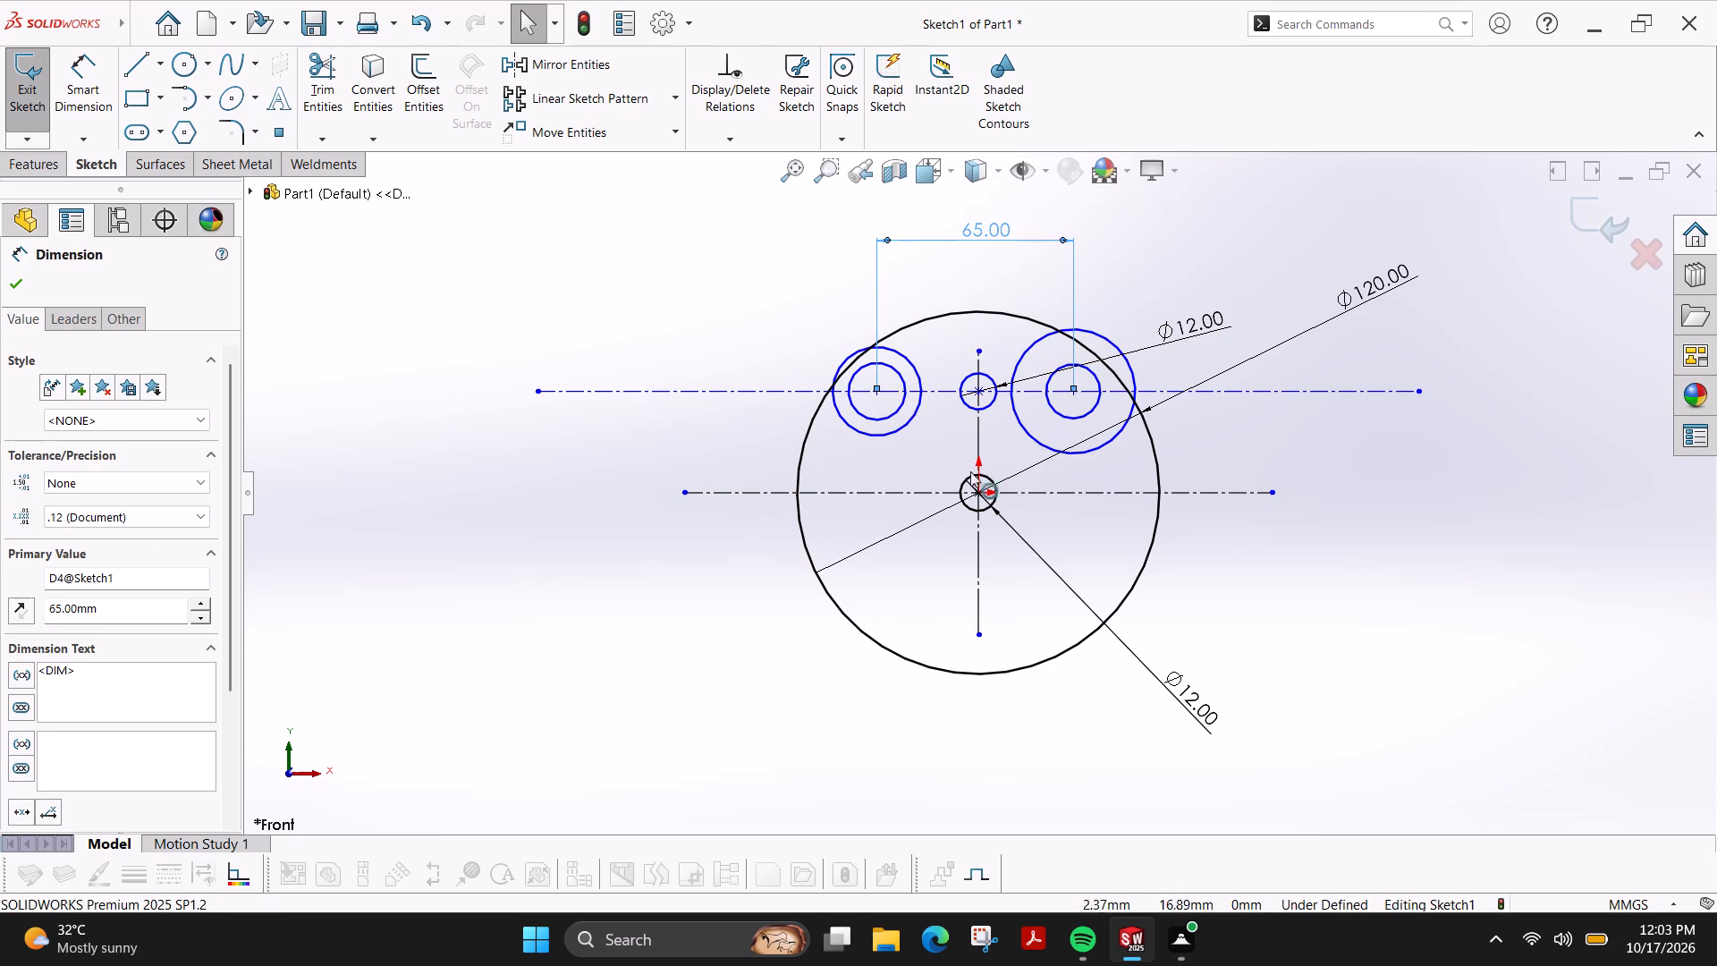
Dimension the distance from the vertical centreline to the left circle pair's centre to 32.5 mm.
left_click(89, 79)
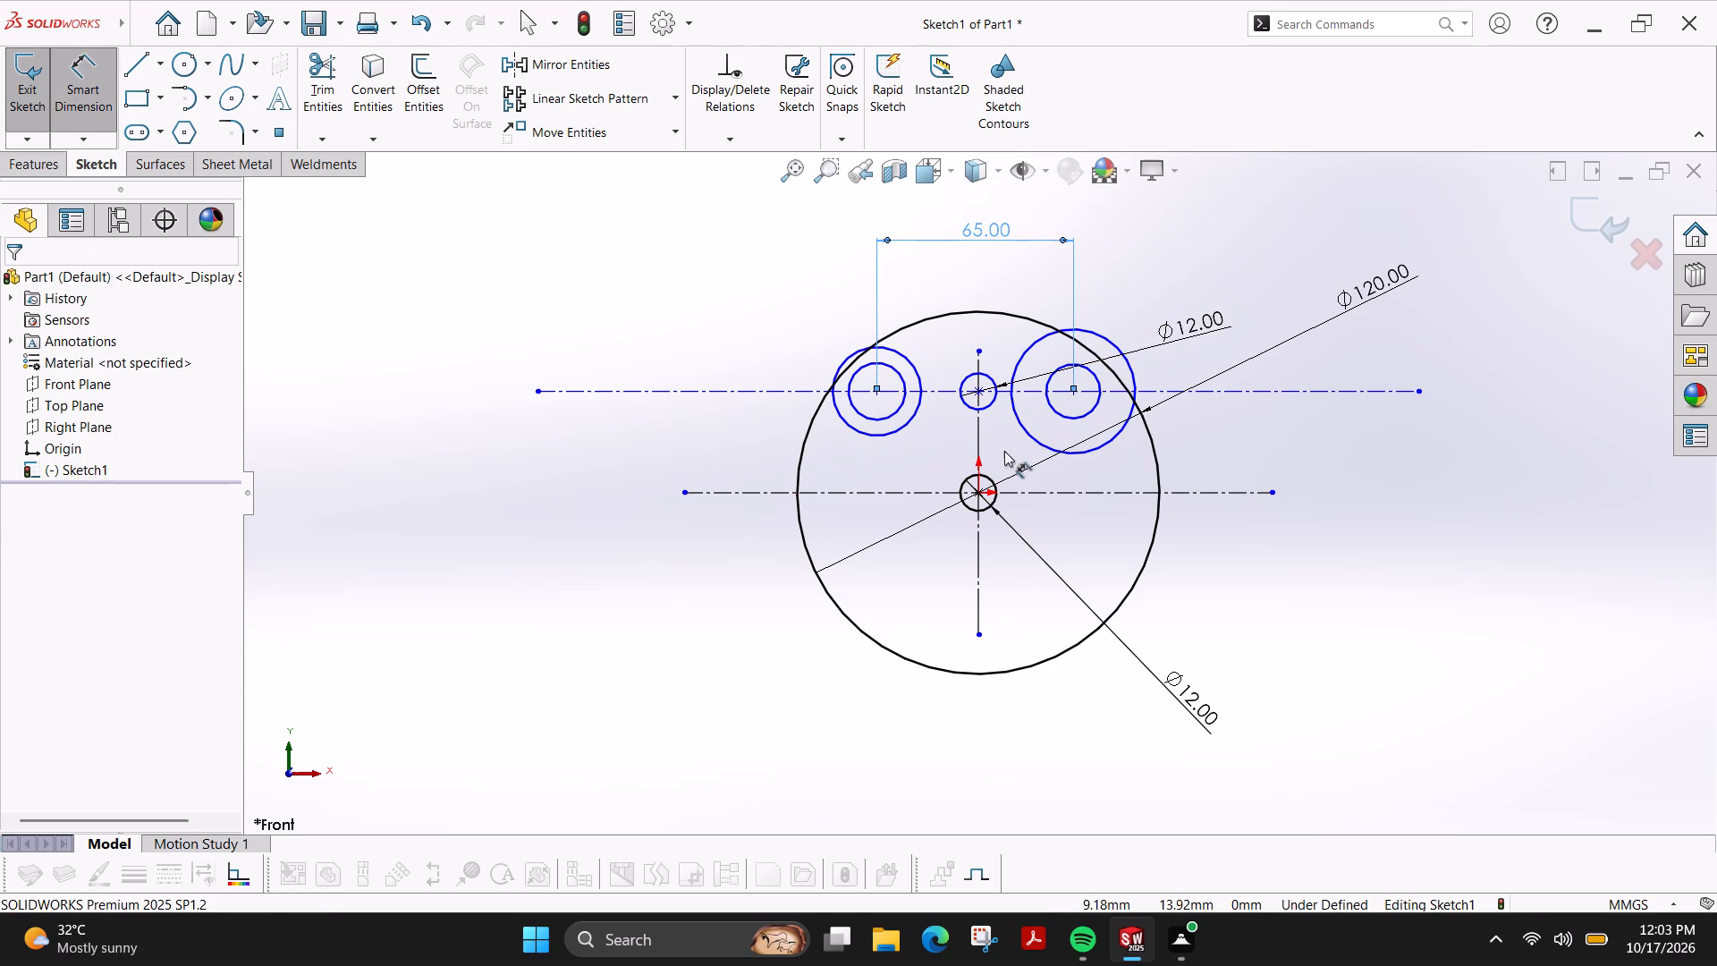
left_click(976, 434)
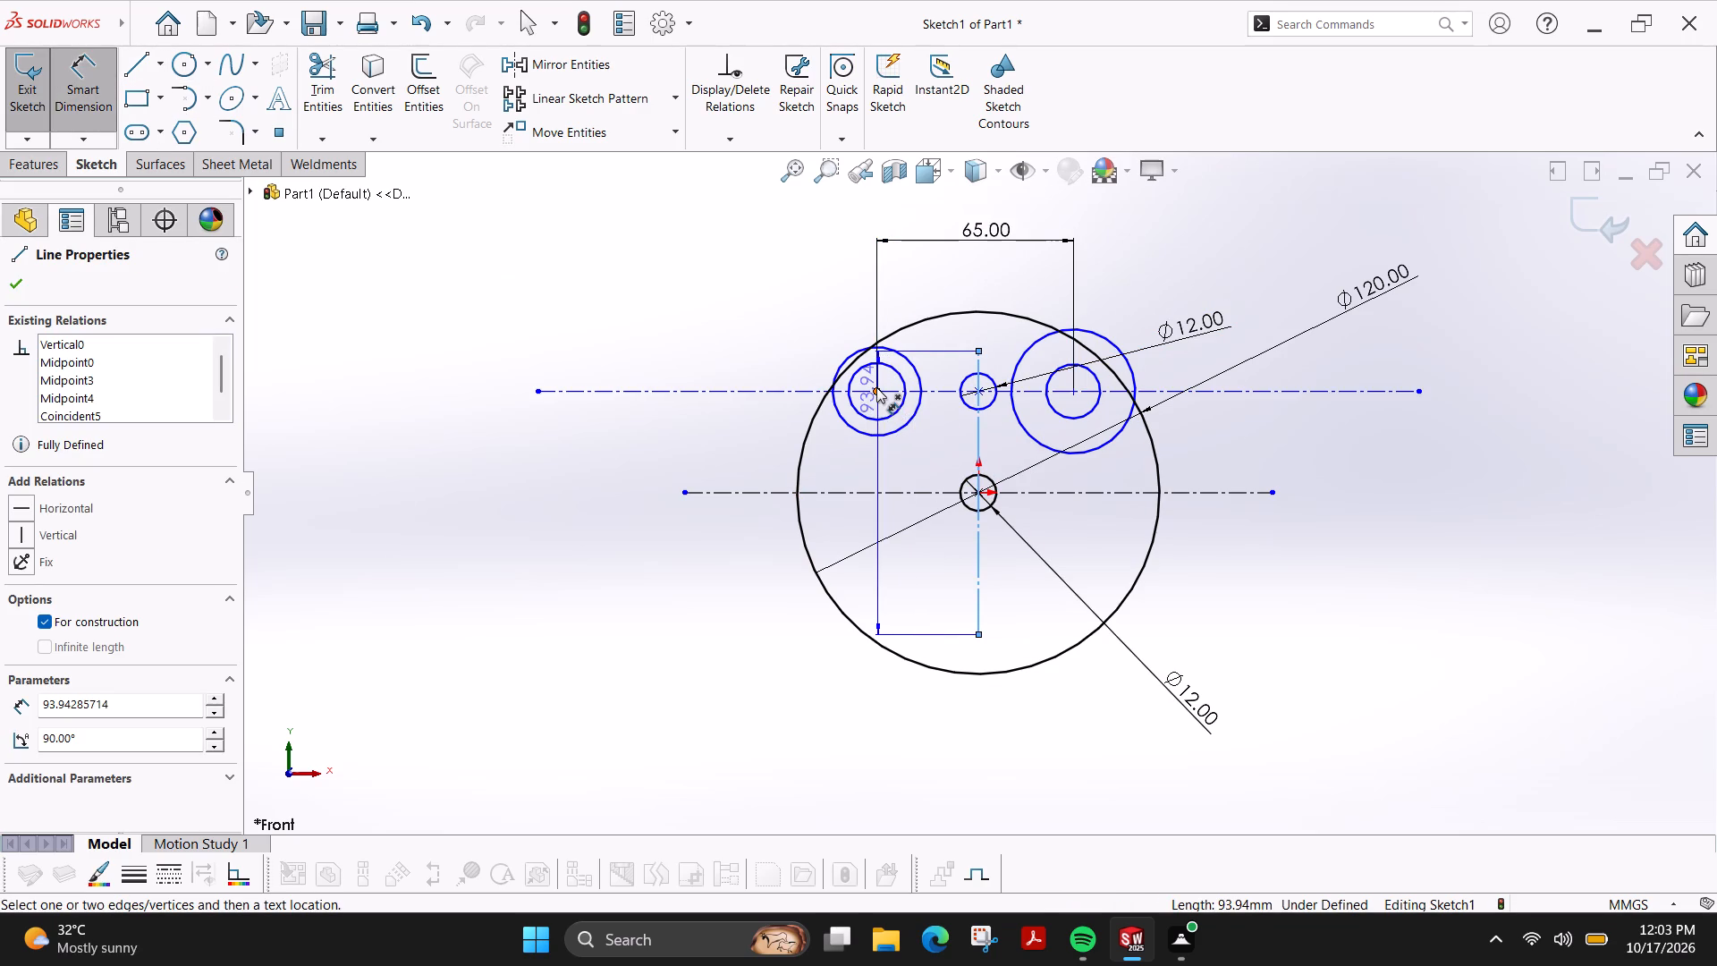
left_click(875, 390)
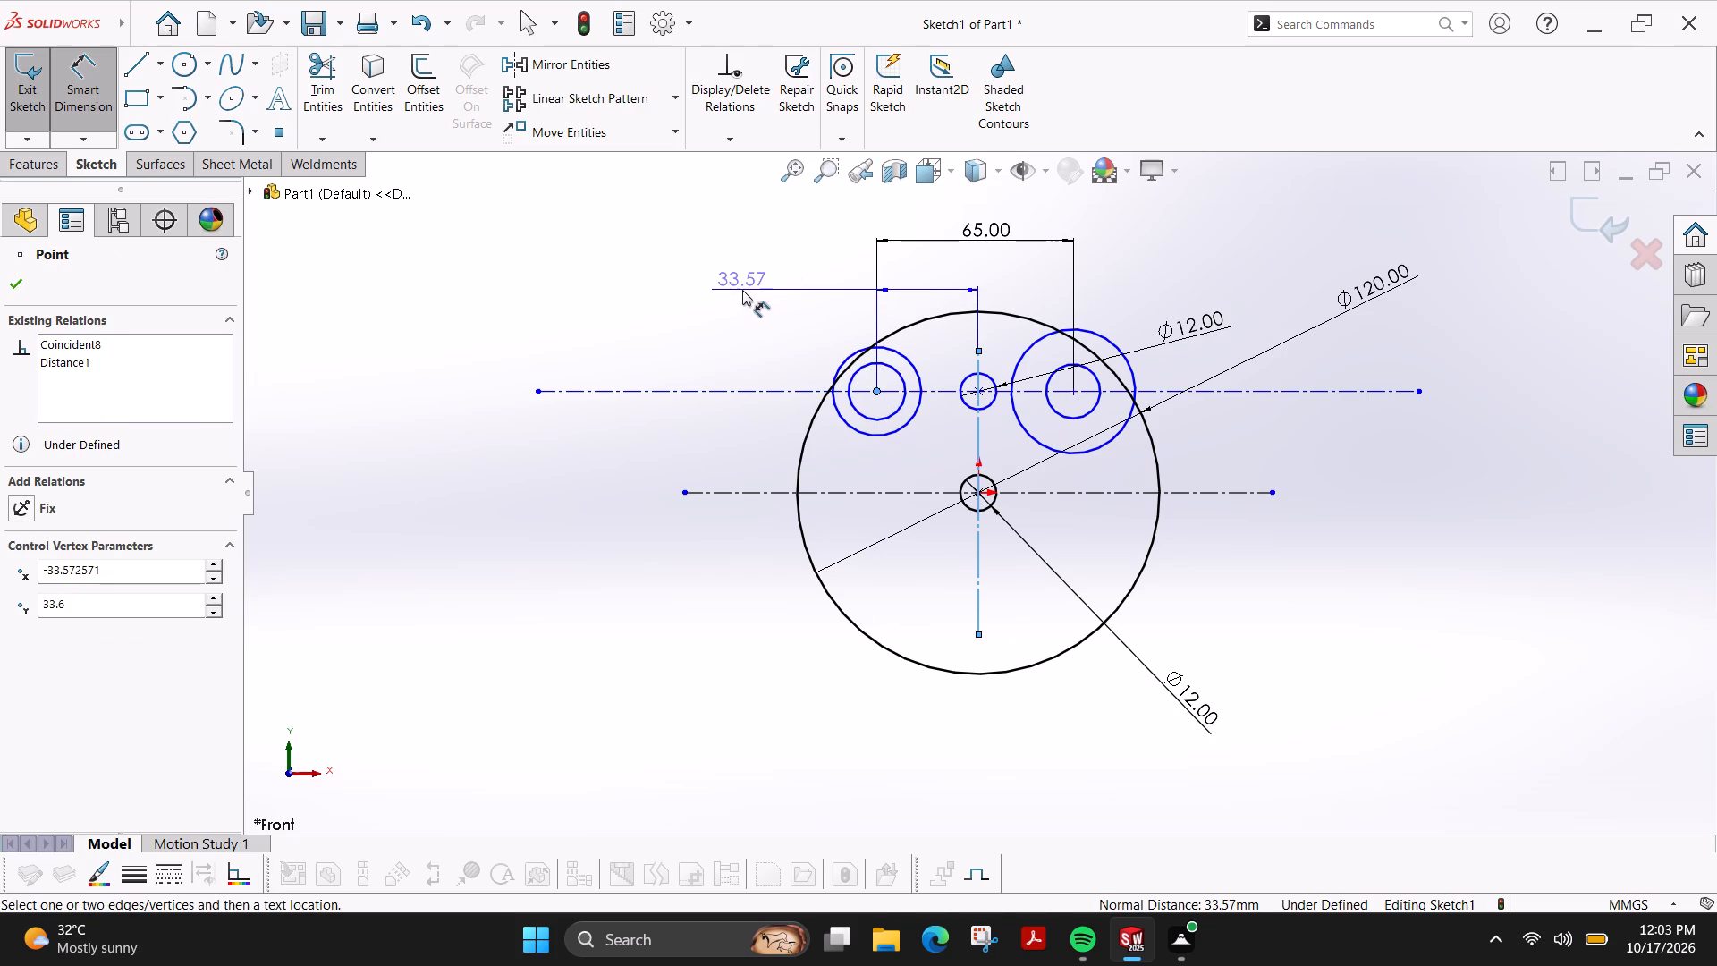
left_click(738, 267)
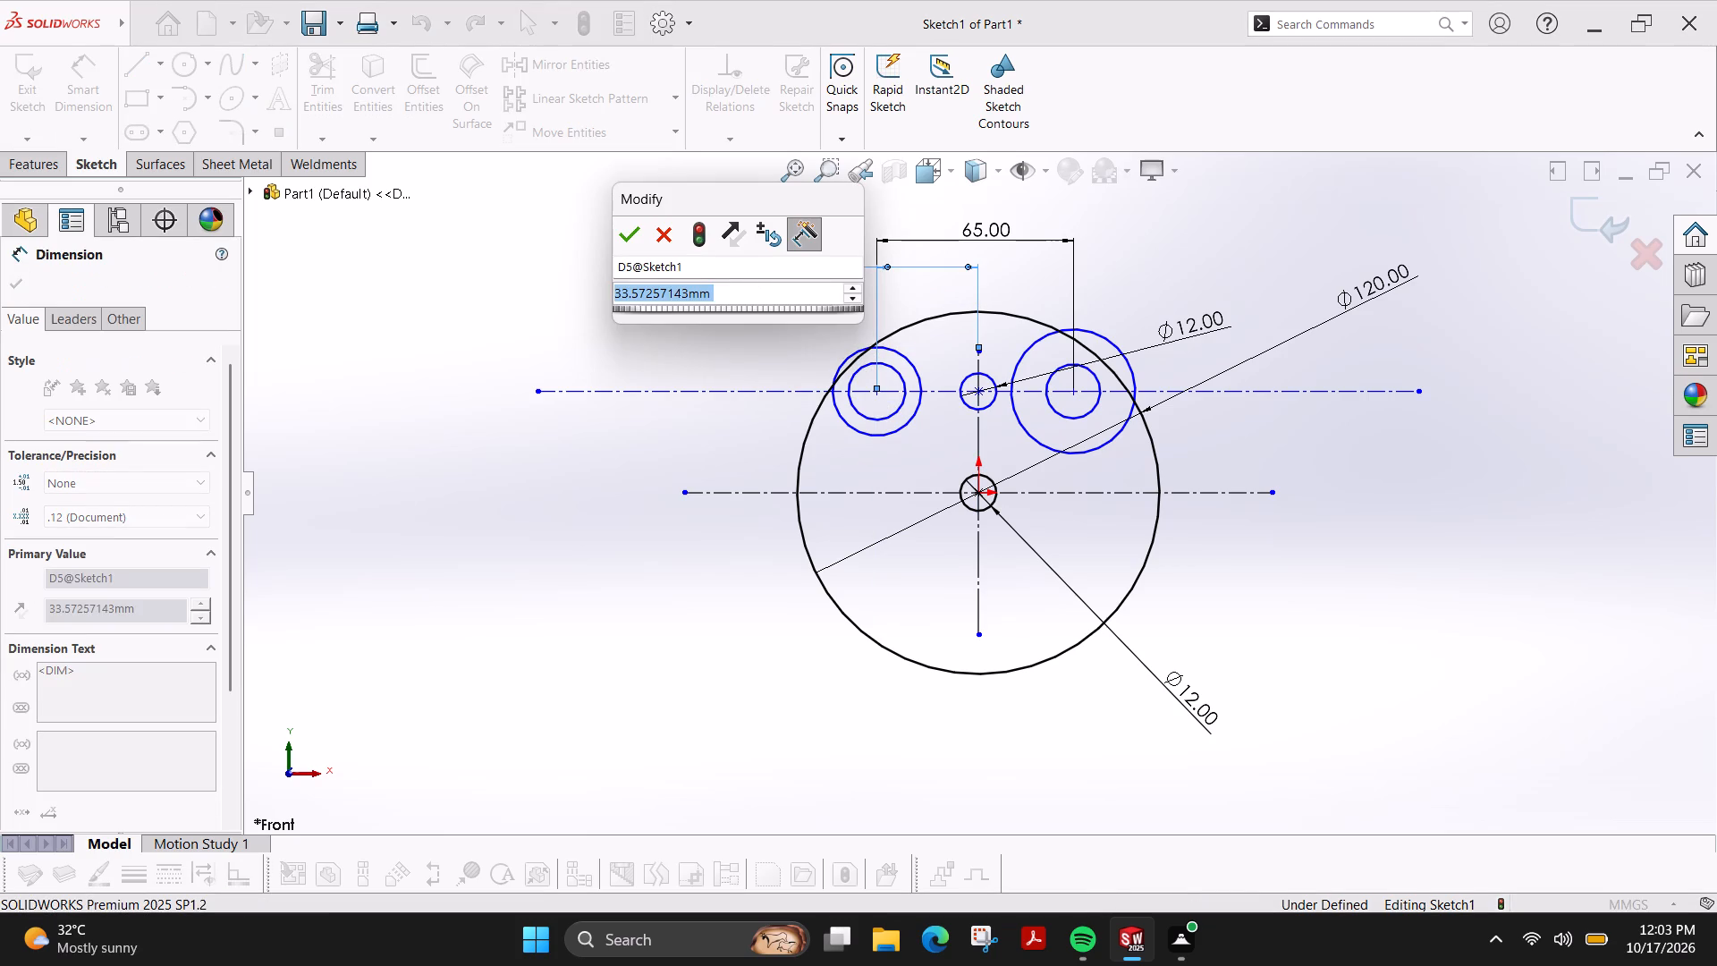
type("32.5")
key("Return")
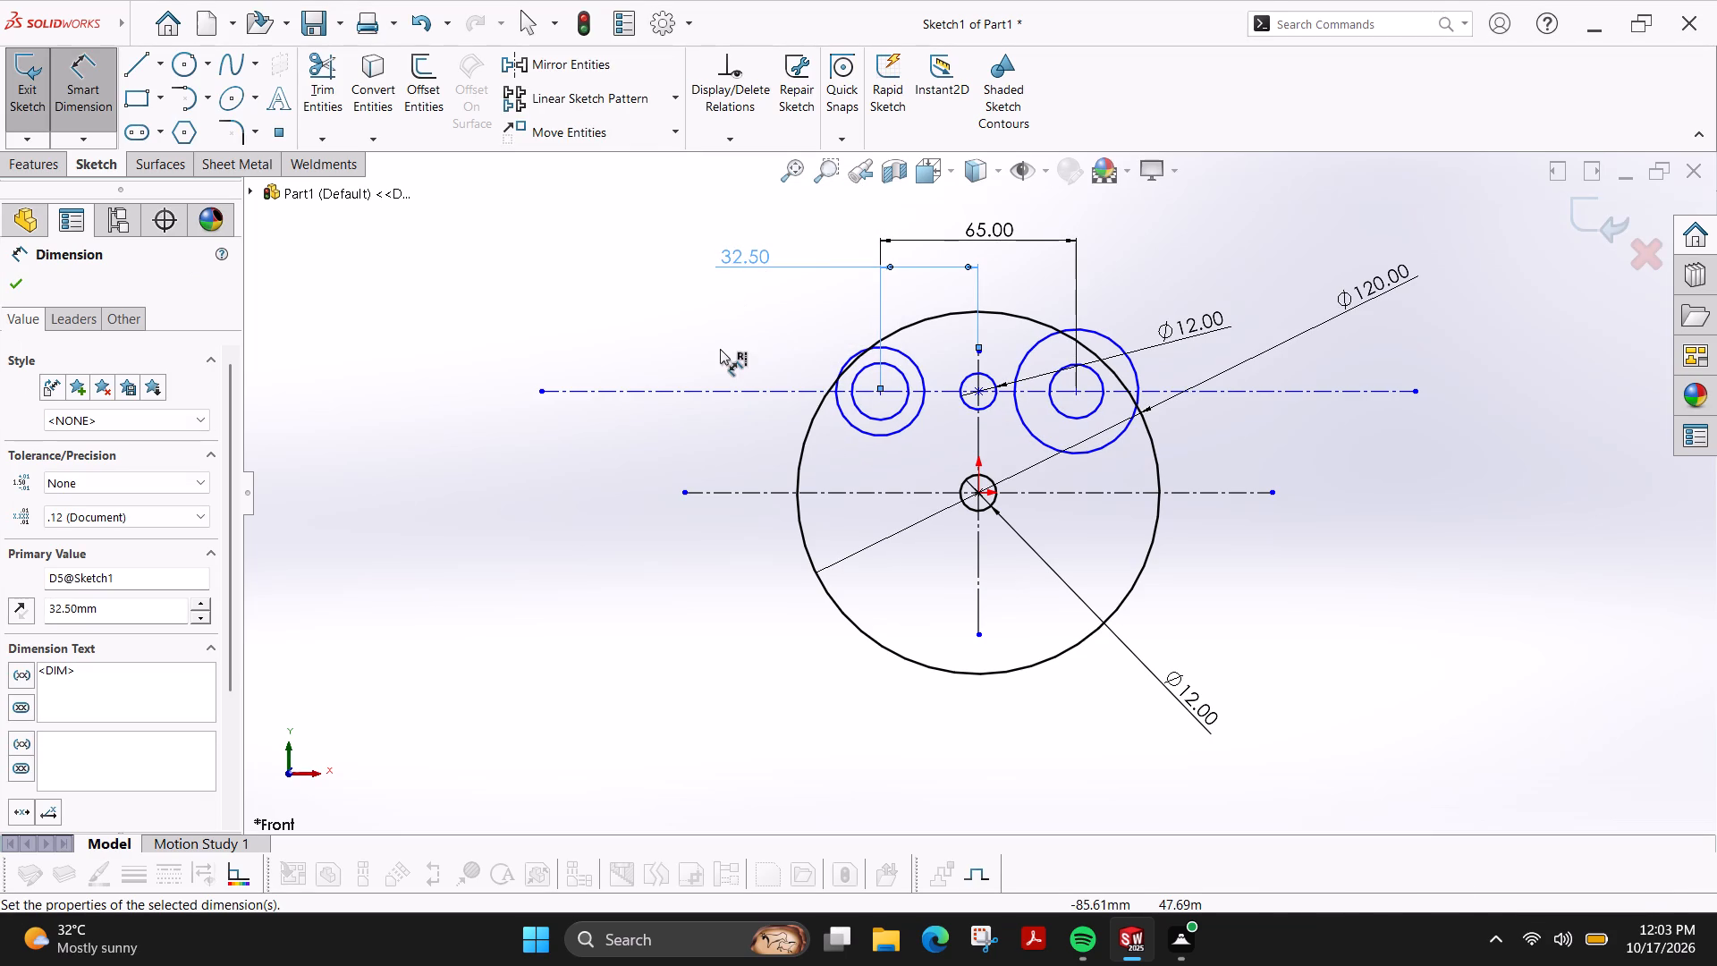
Dimension the outer circle of the left concentric pair to a 36 mm diameter.
left_click(880, 435)
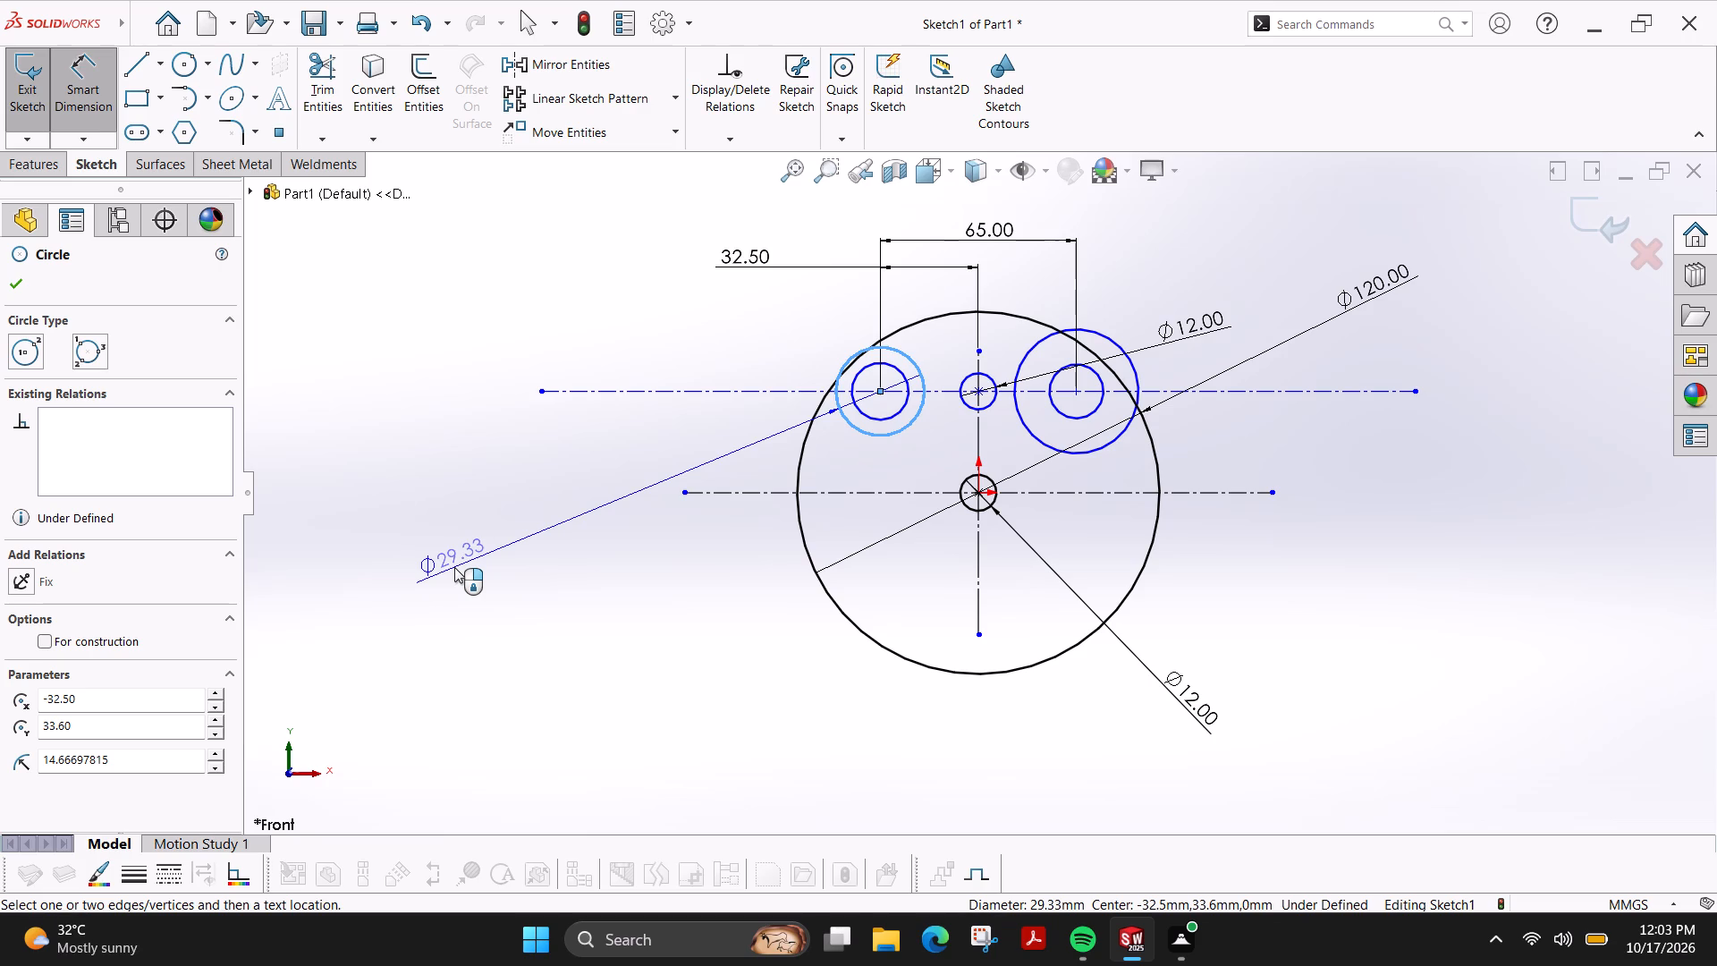
left_click(454, 567)
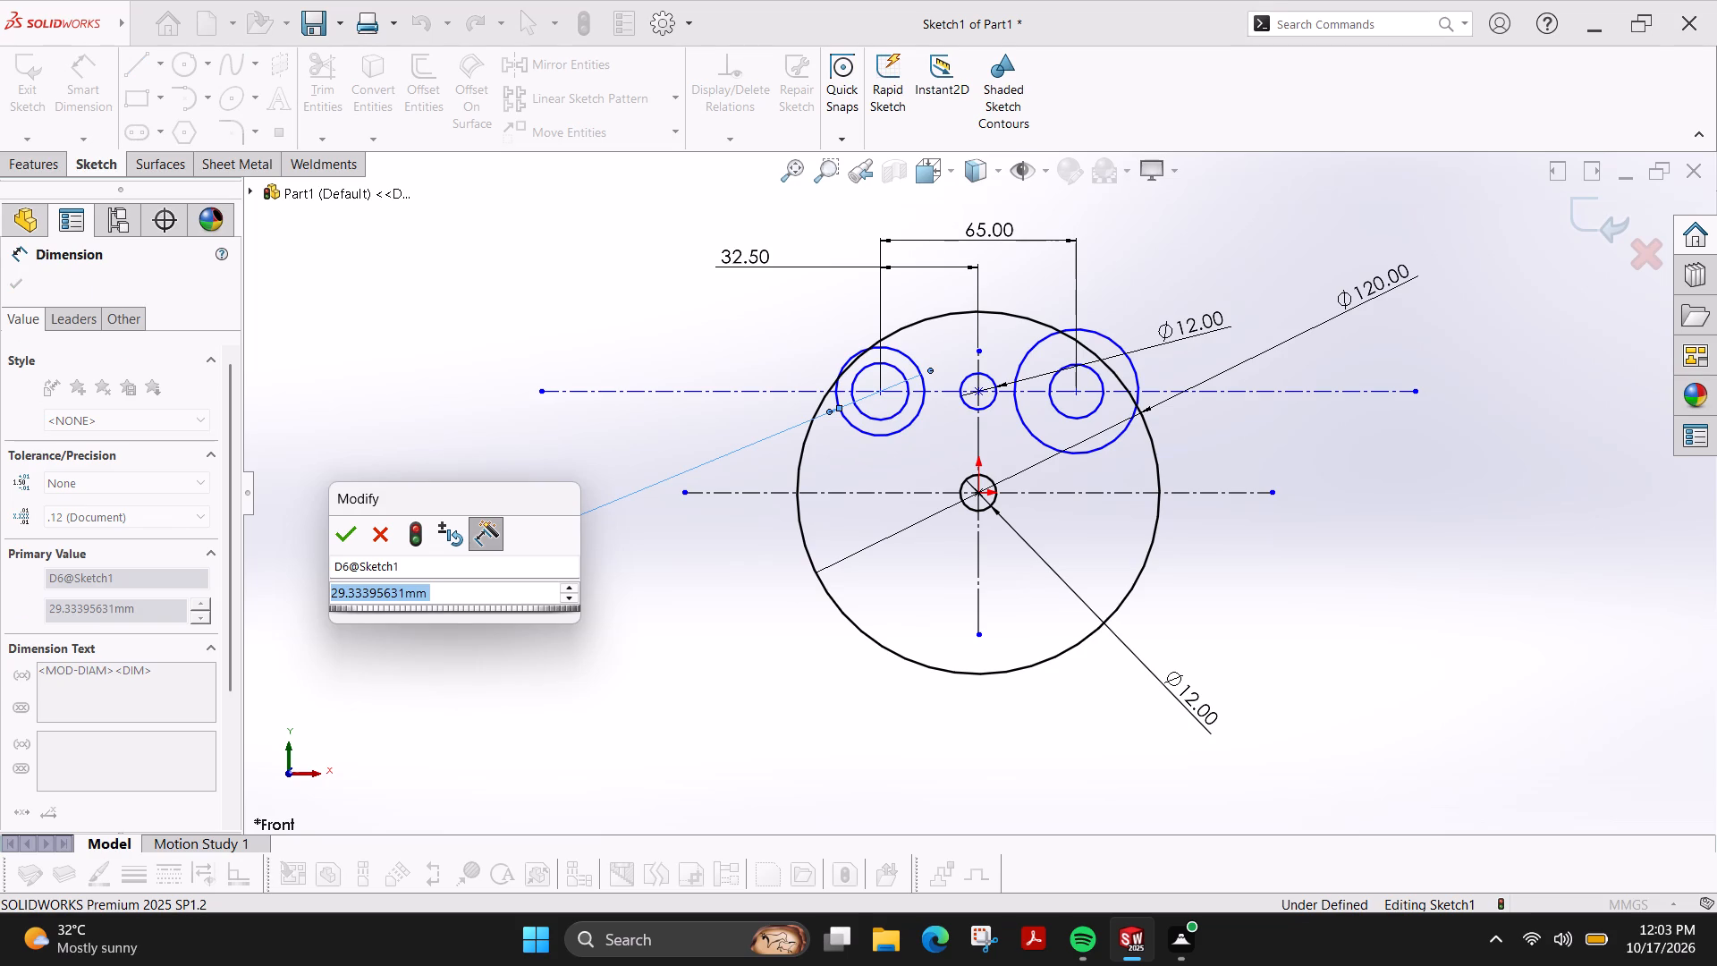
type("36")
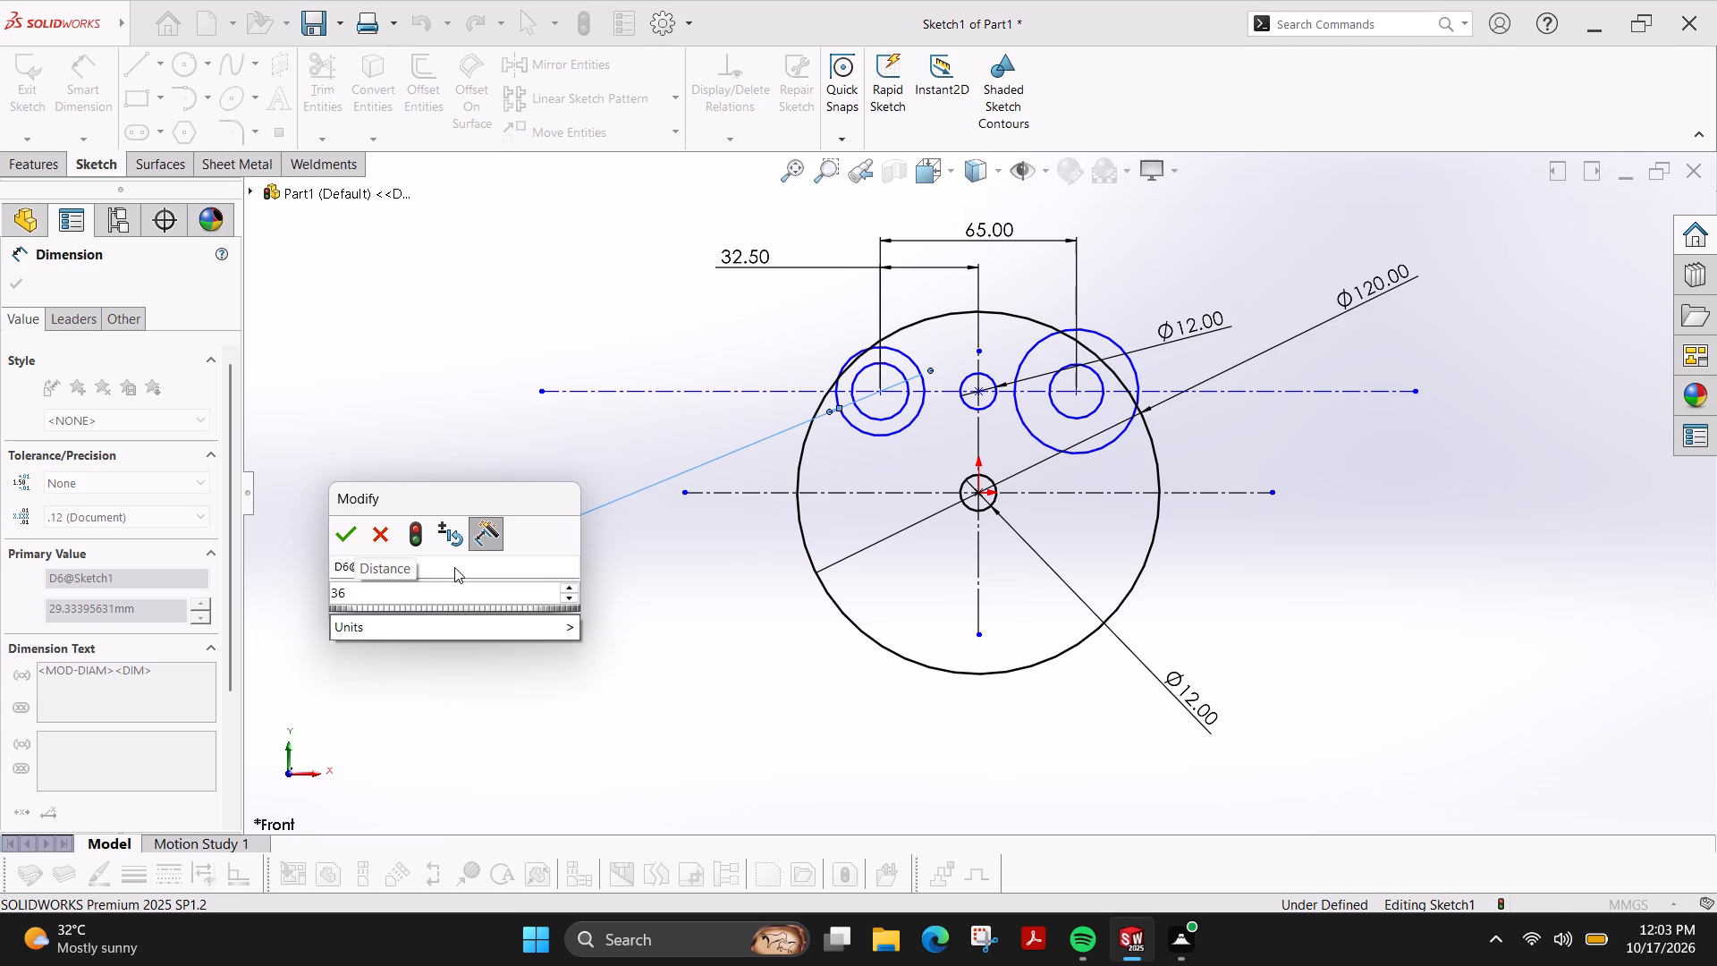
key("Return")
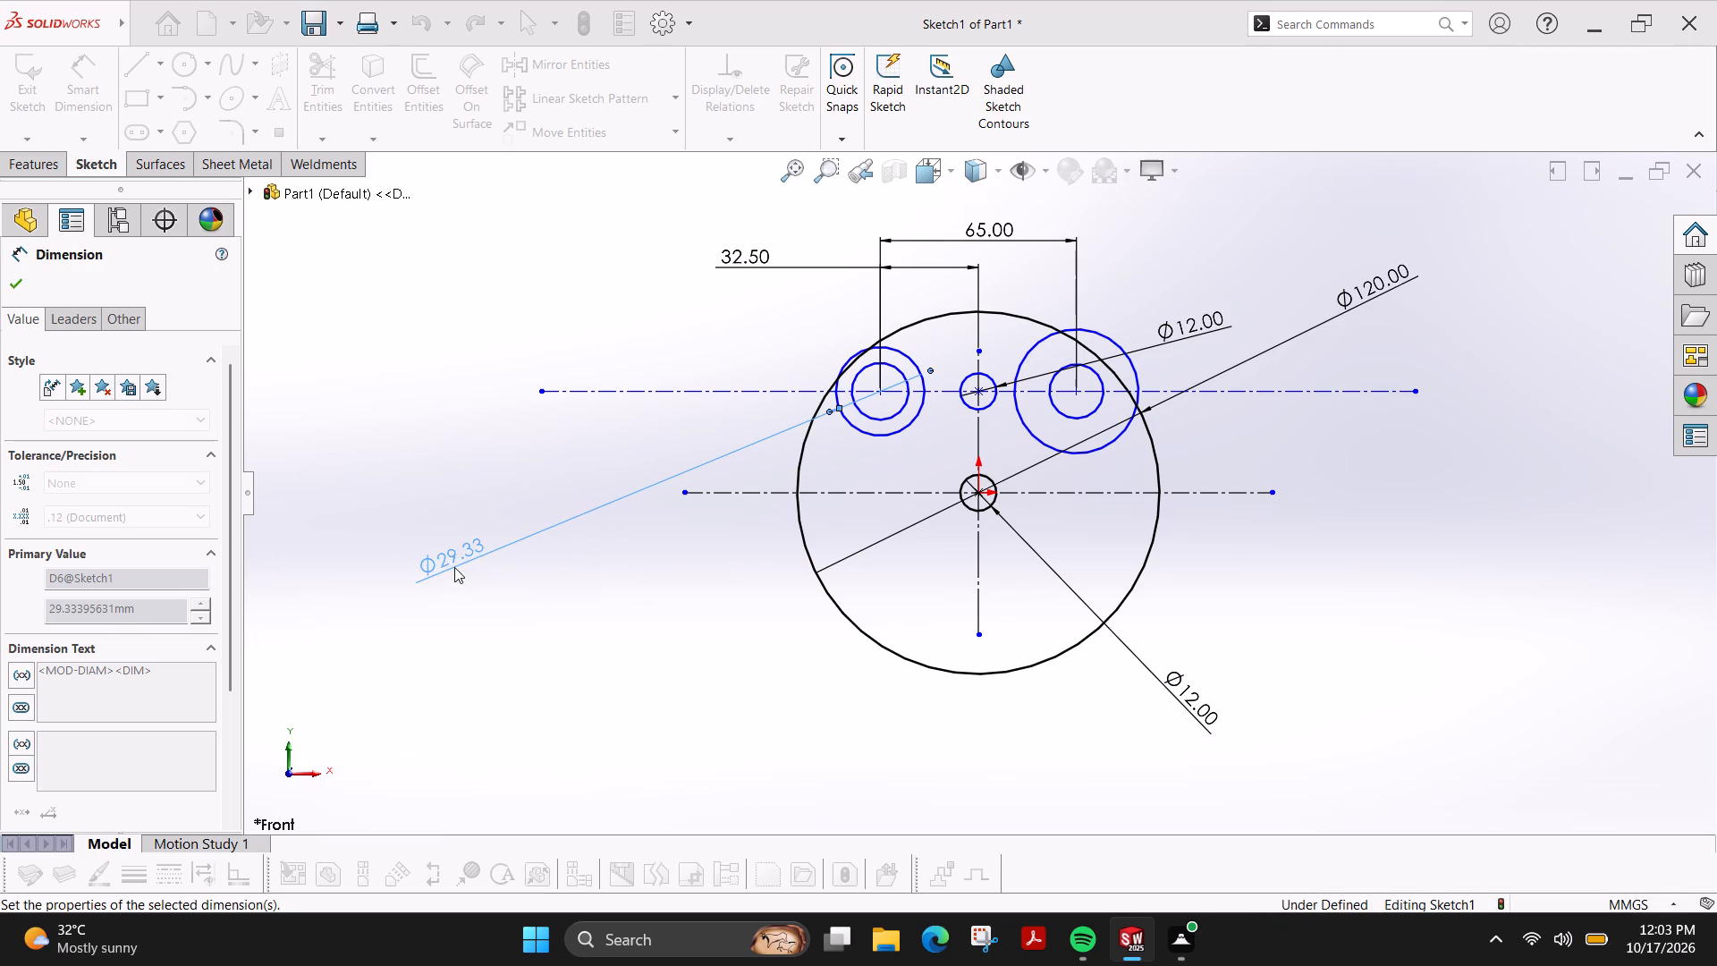
scroll(483, 560, "up", 1)
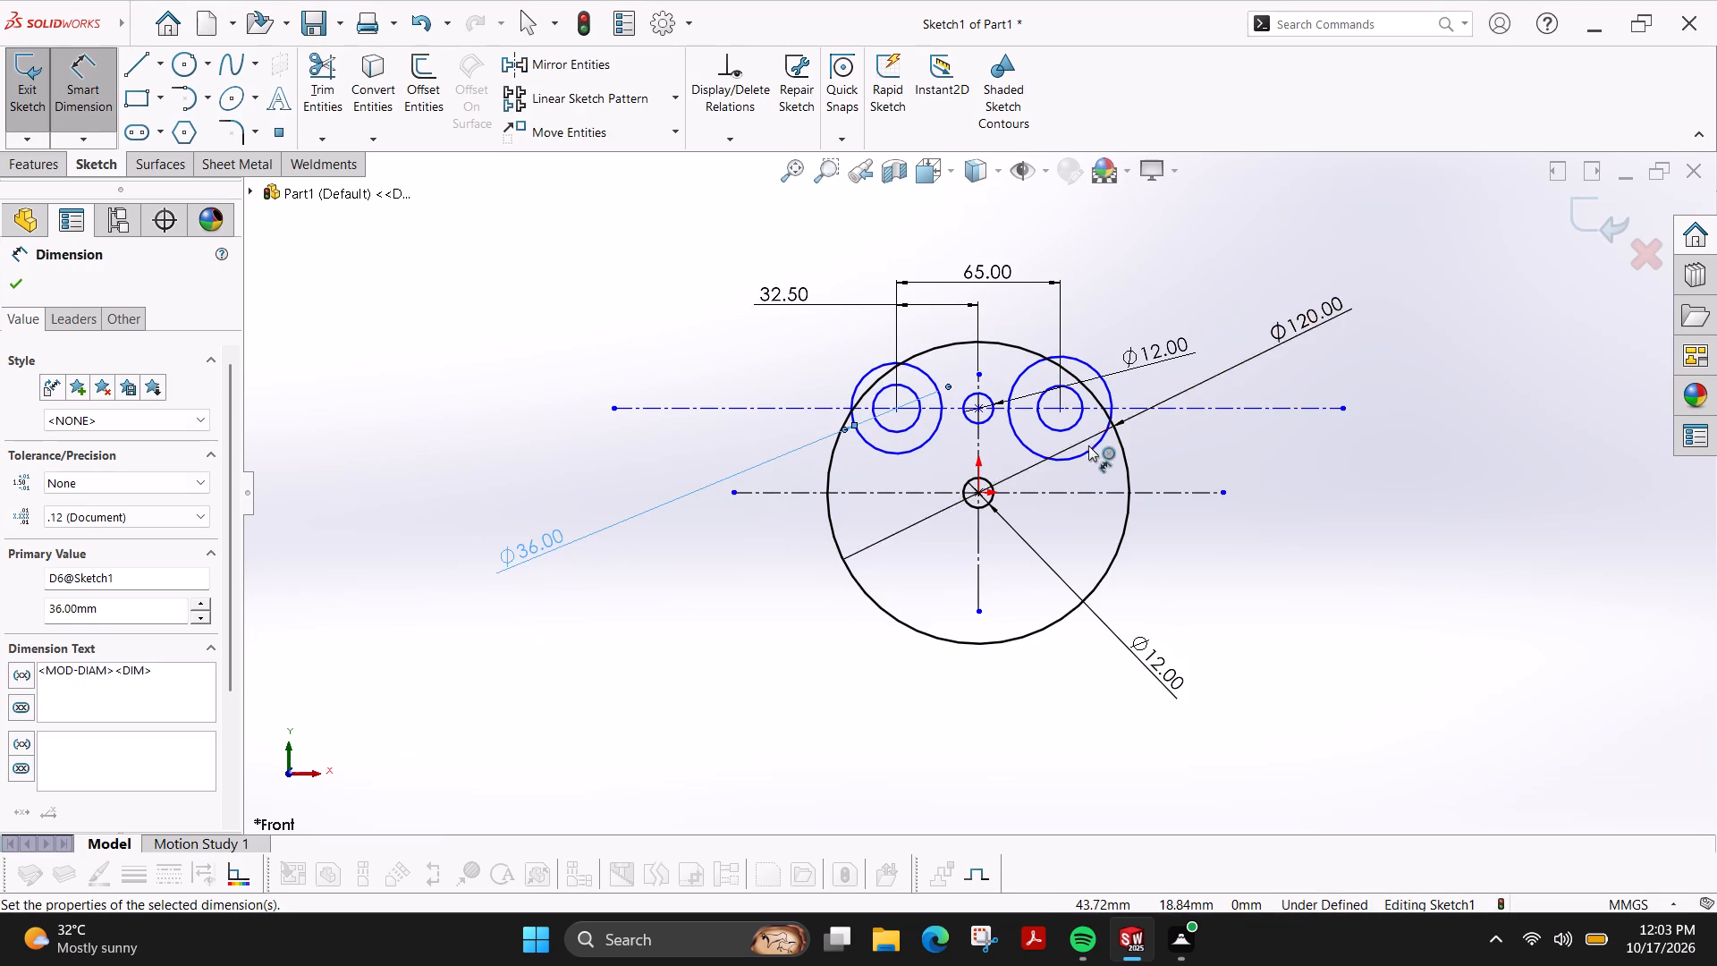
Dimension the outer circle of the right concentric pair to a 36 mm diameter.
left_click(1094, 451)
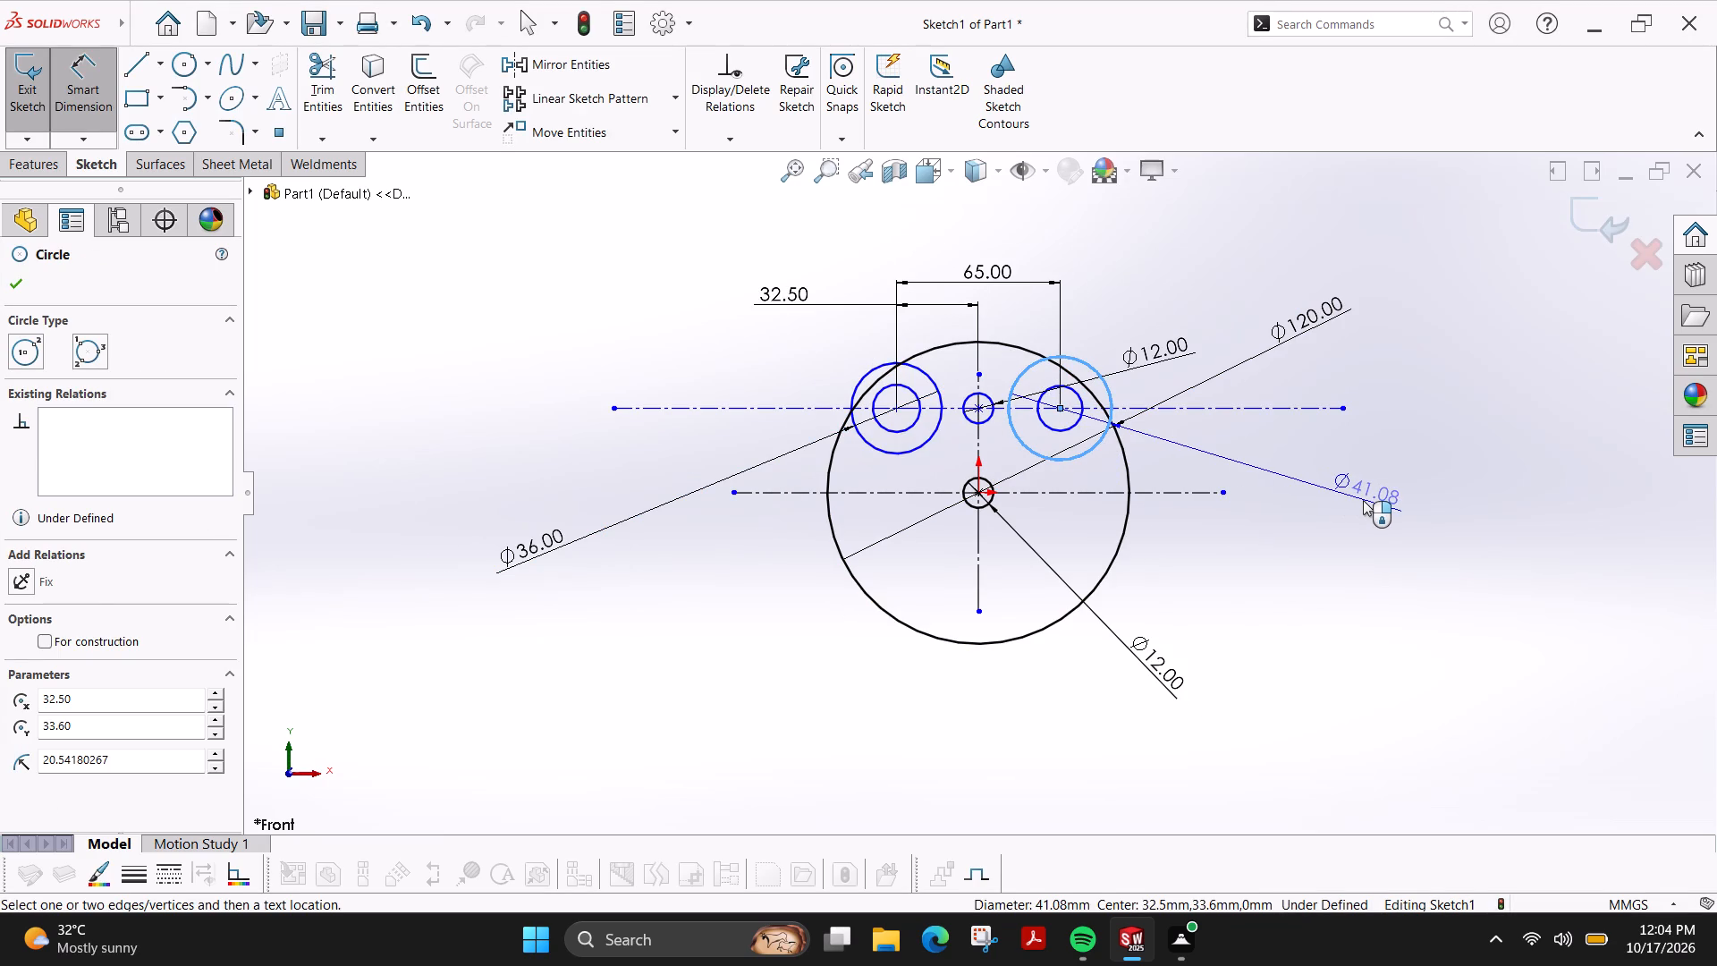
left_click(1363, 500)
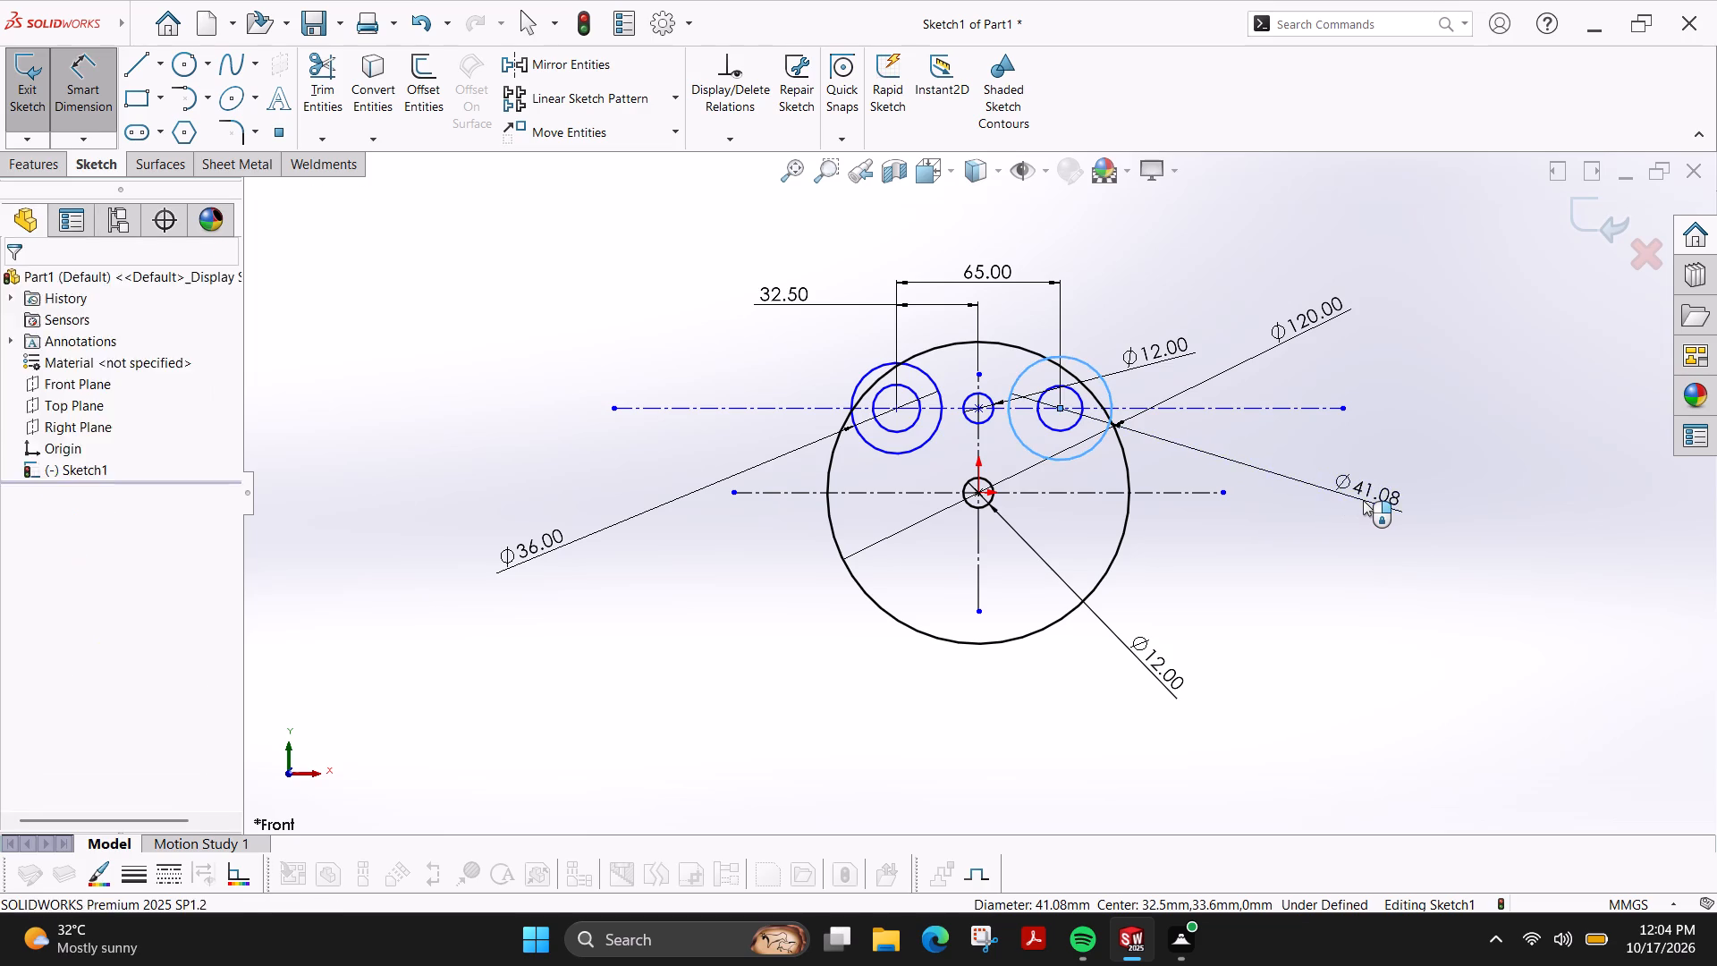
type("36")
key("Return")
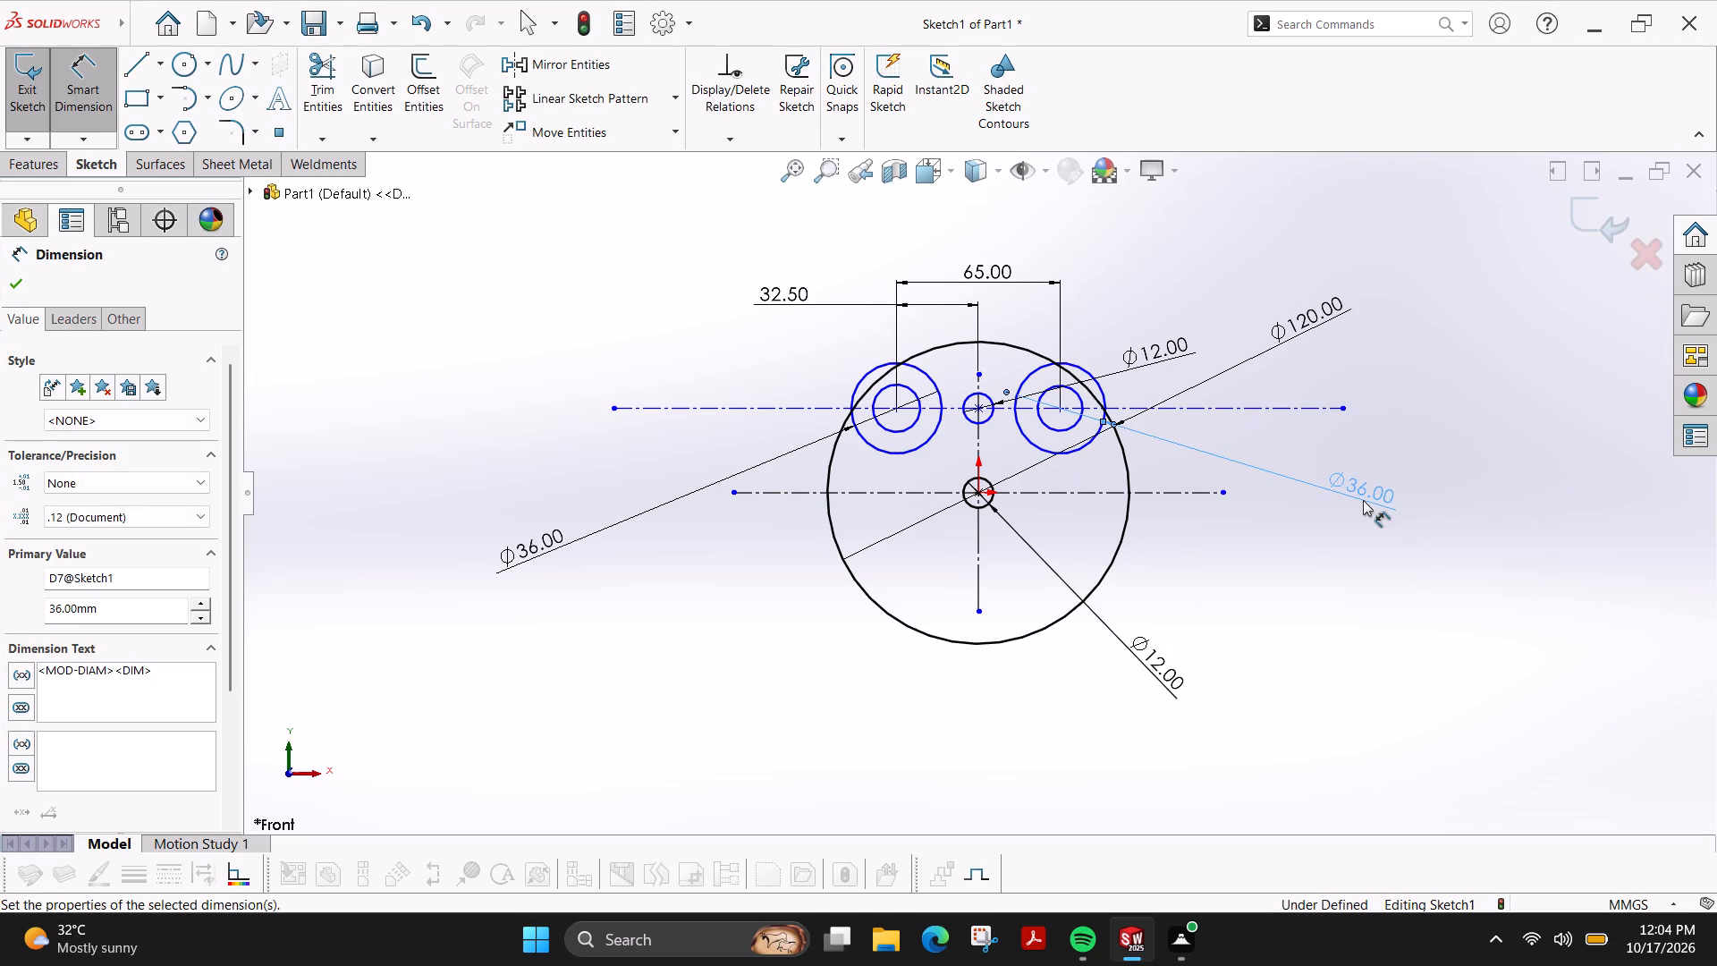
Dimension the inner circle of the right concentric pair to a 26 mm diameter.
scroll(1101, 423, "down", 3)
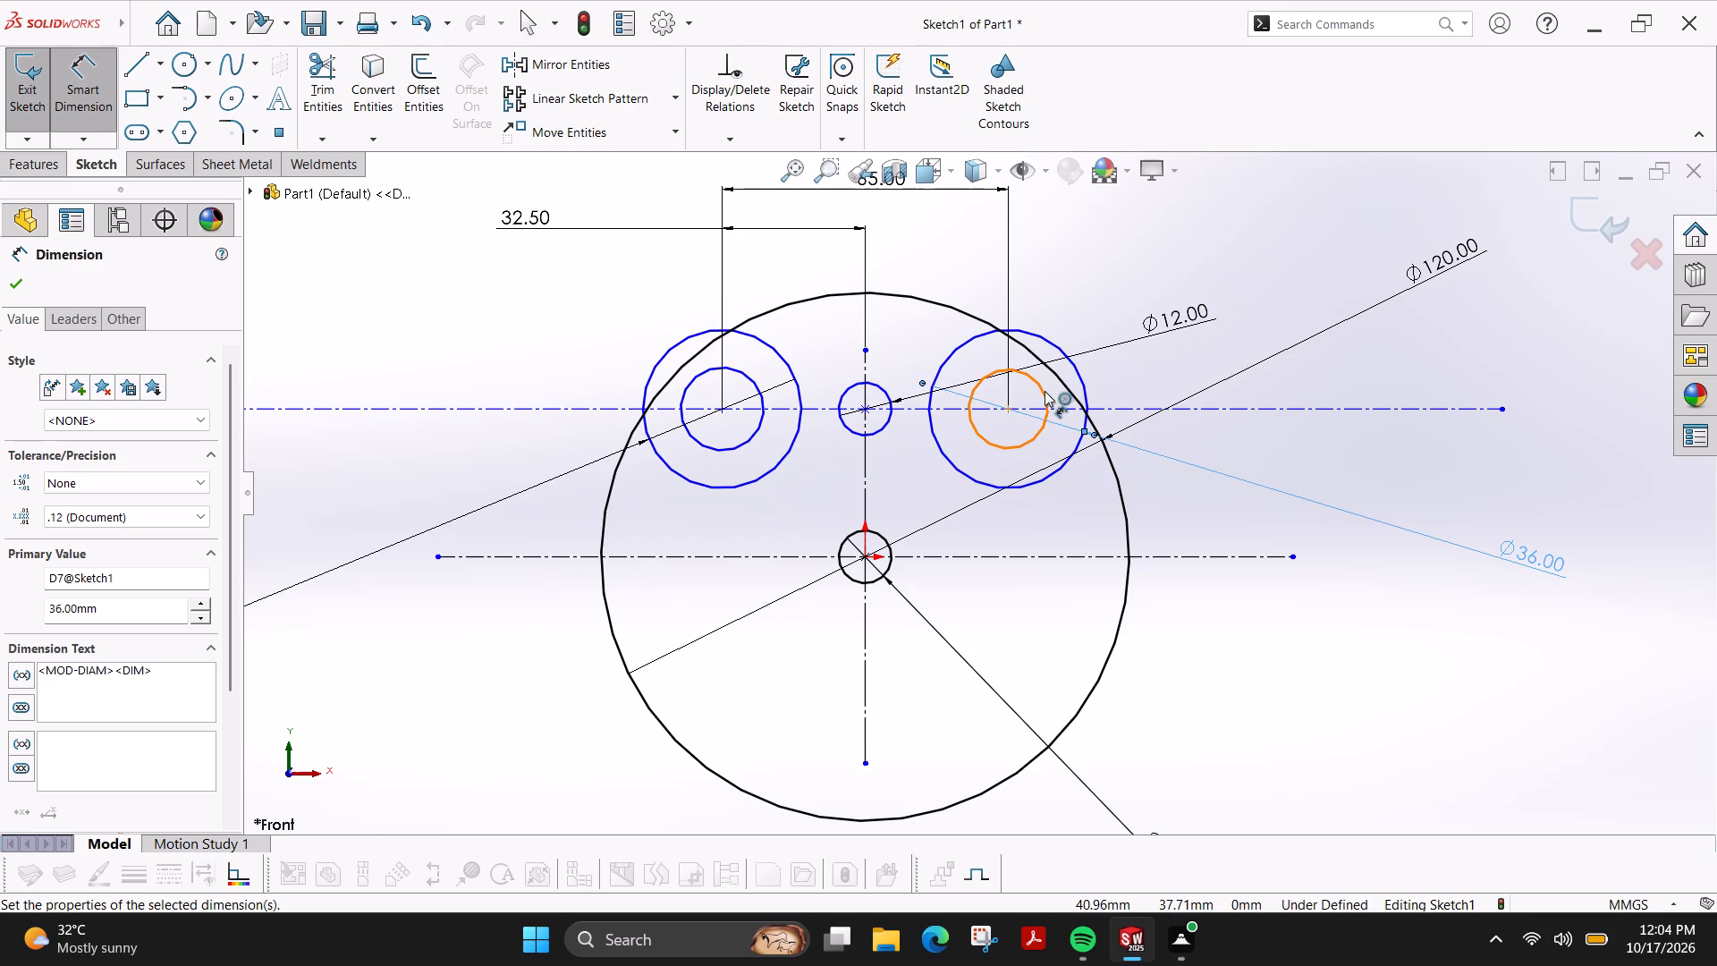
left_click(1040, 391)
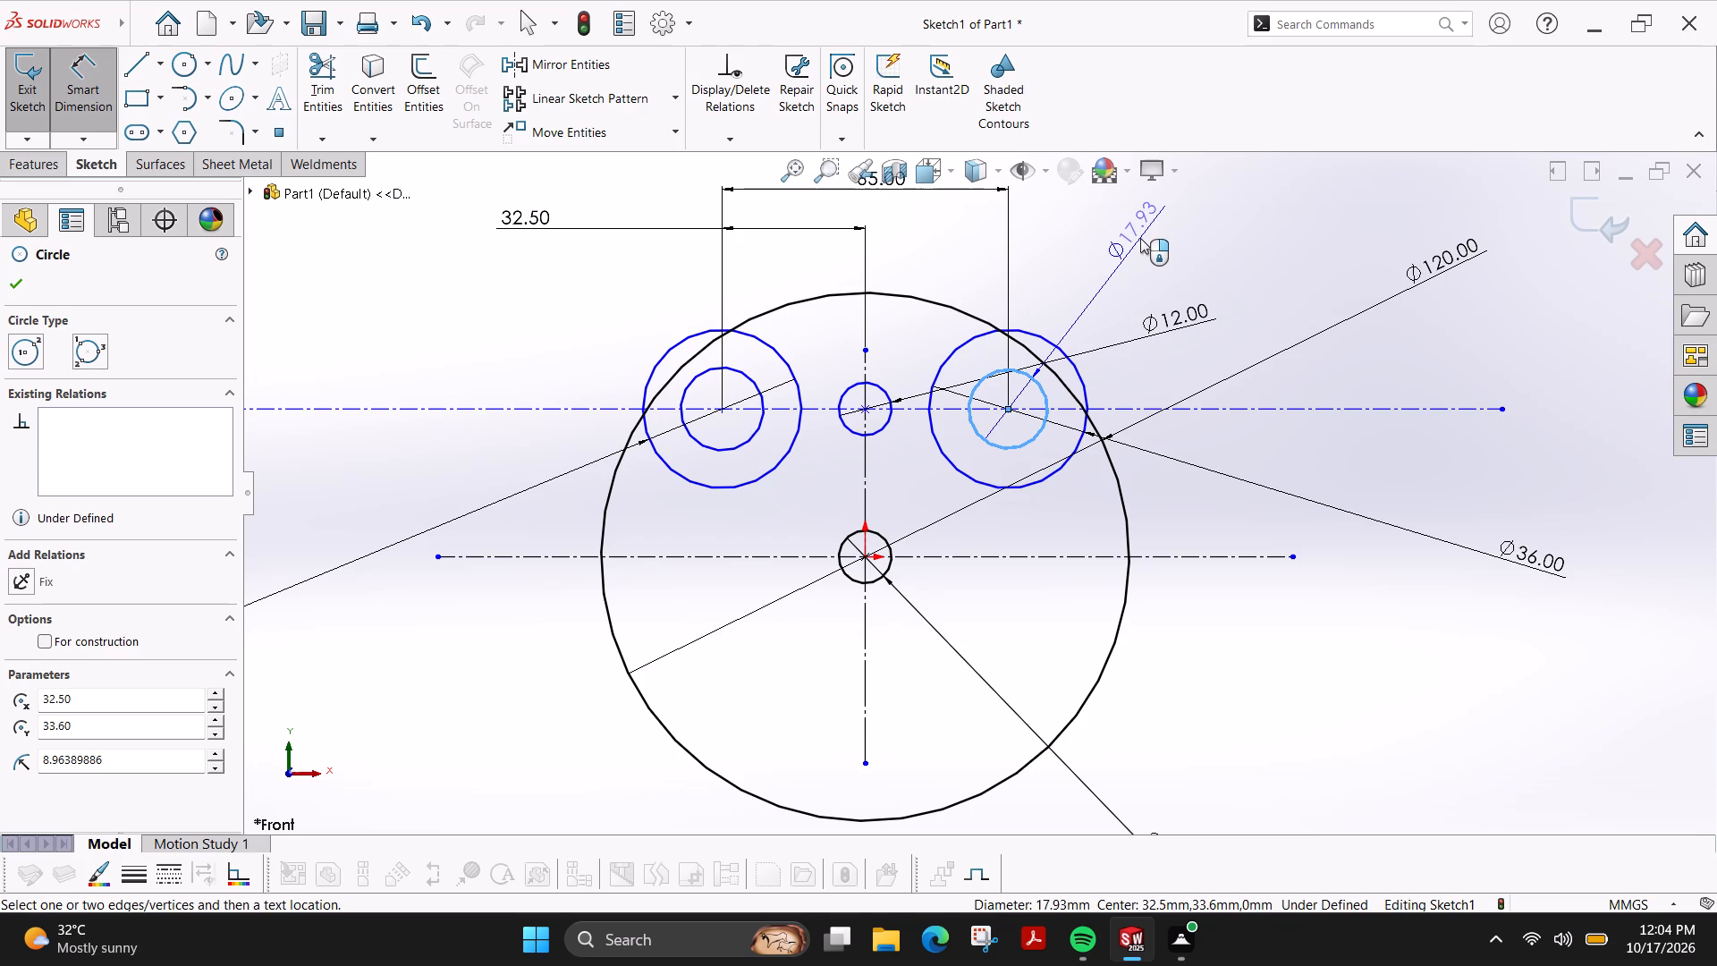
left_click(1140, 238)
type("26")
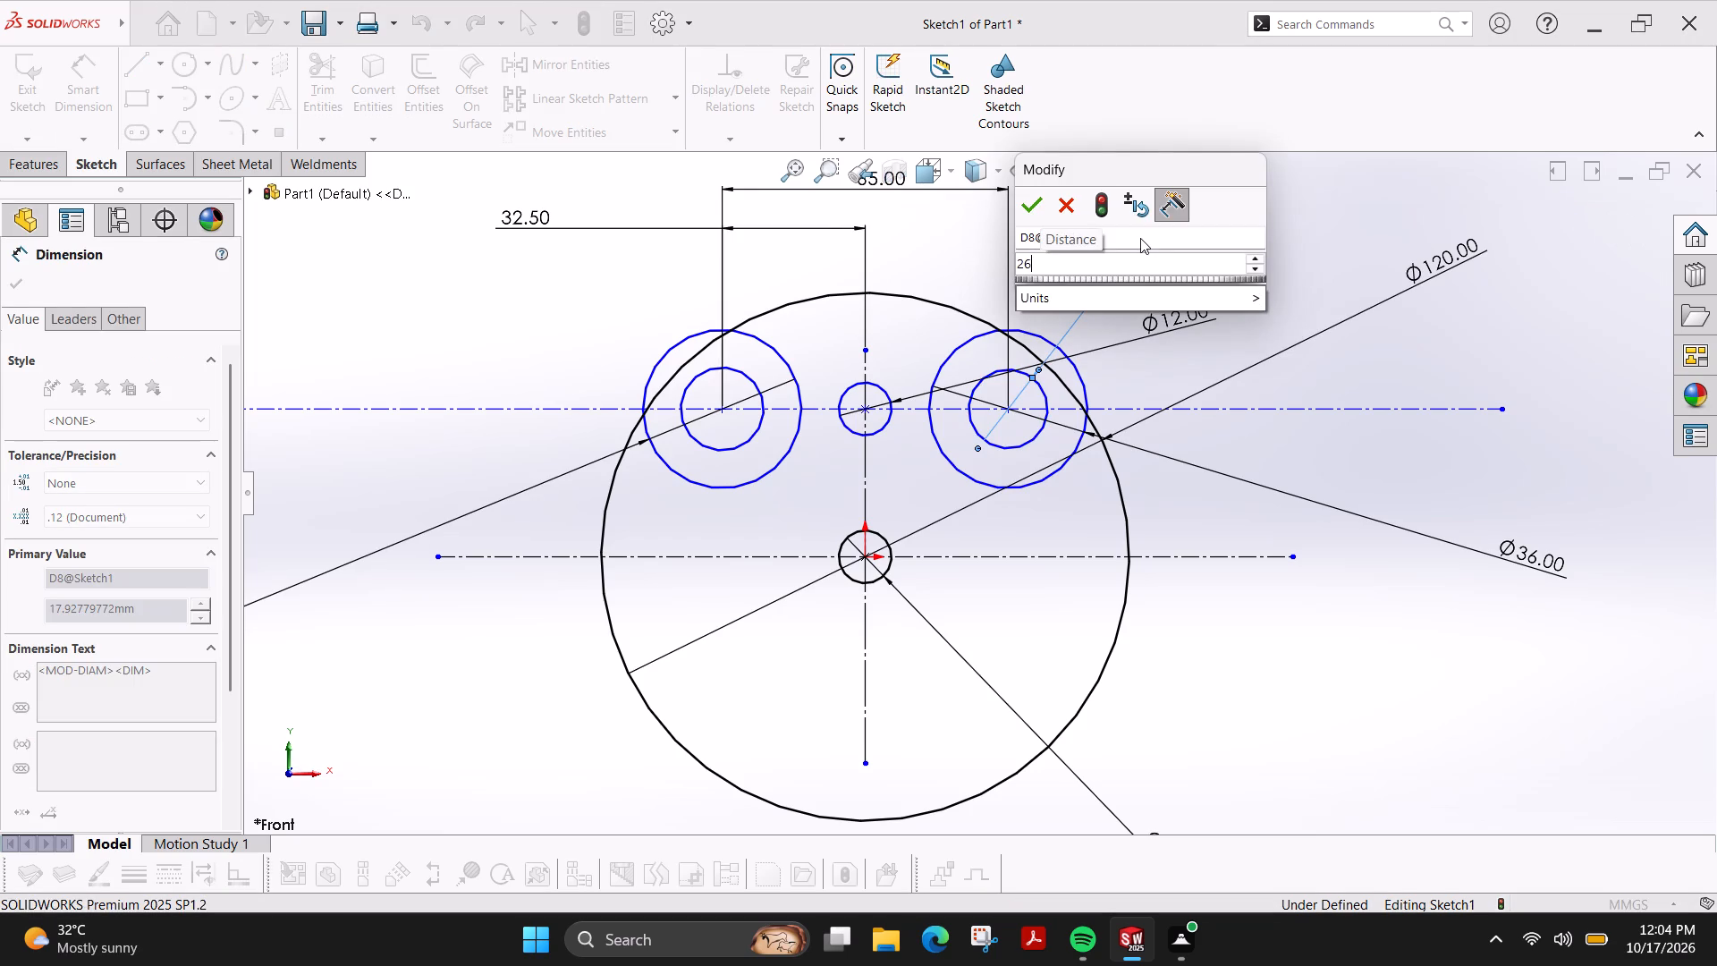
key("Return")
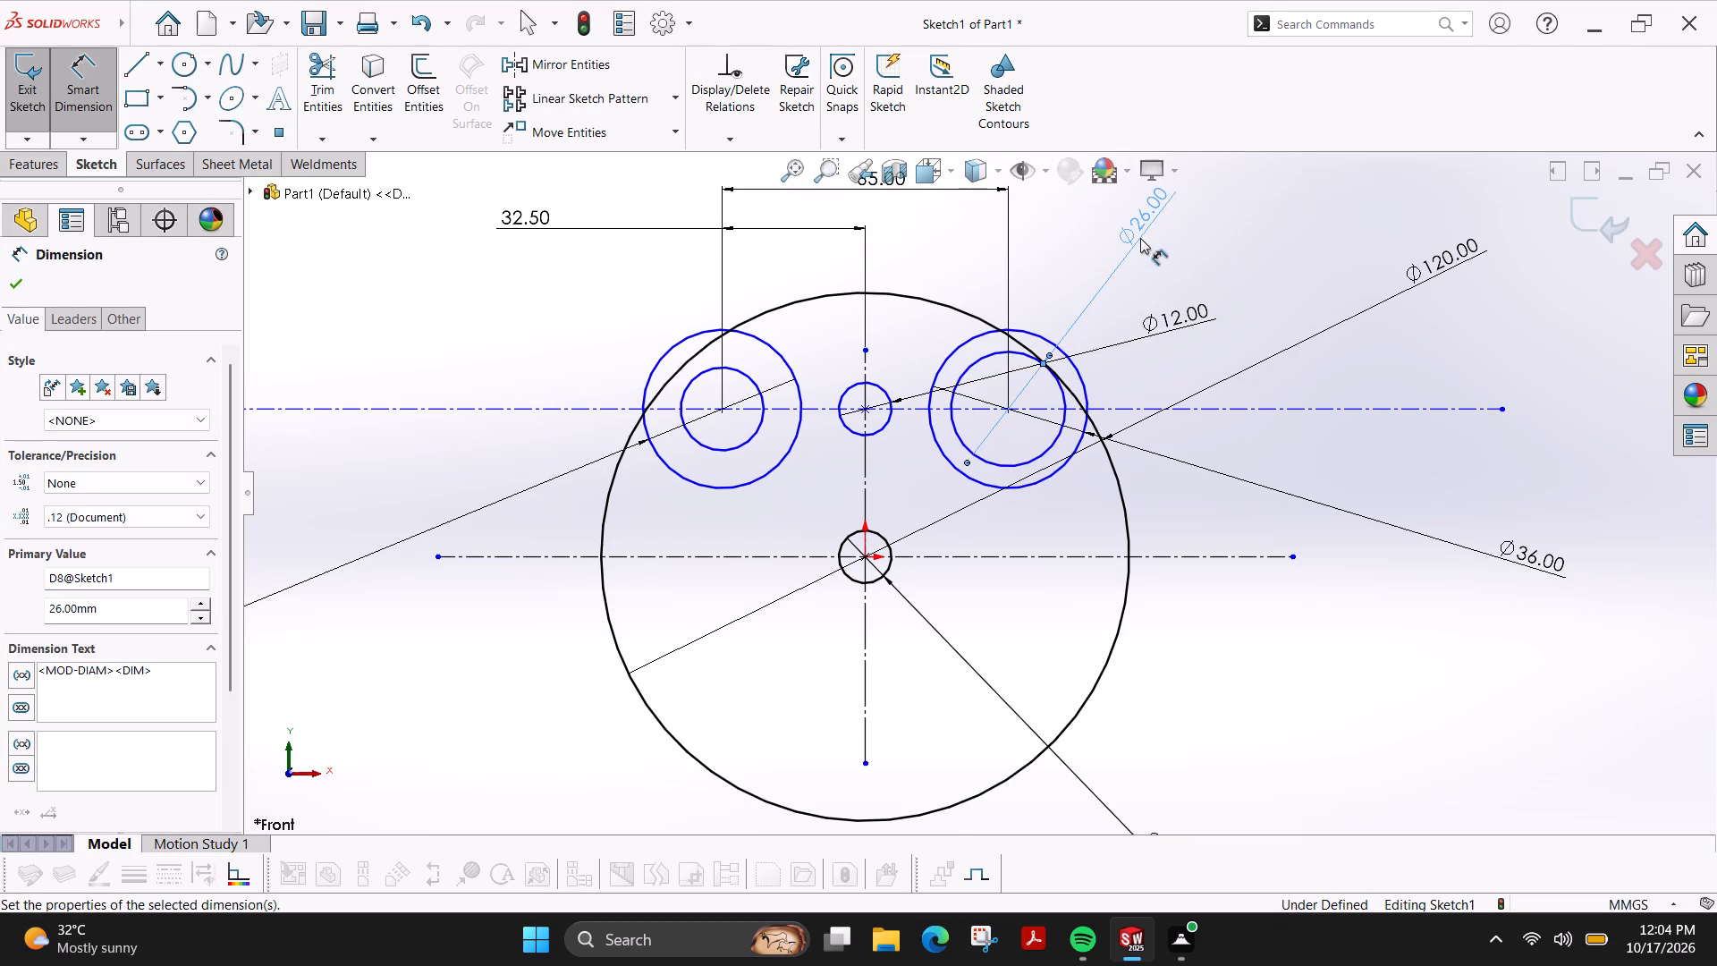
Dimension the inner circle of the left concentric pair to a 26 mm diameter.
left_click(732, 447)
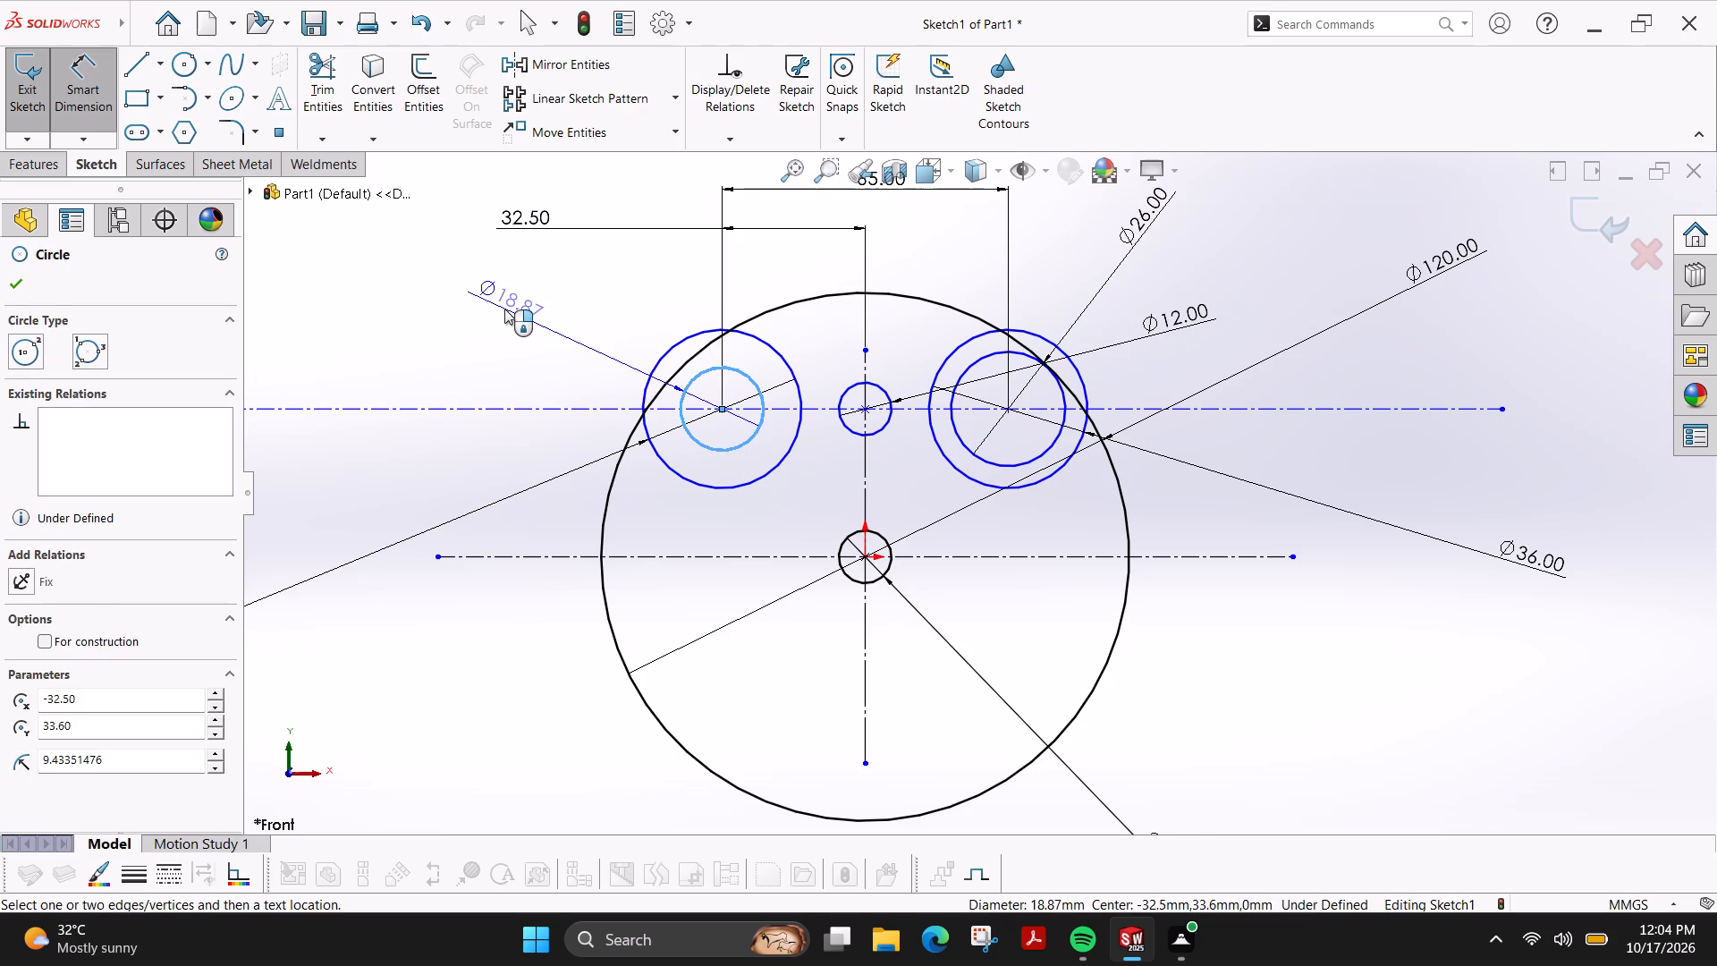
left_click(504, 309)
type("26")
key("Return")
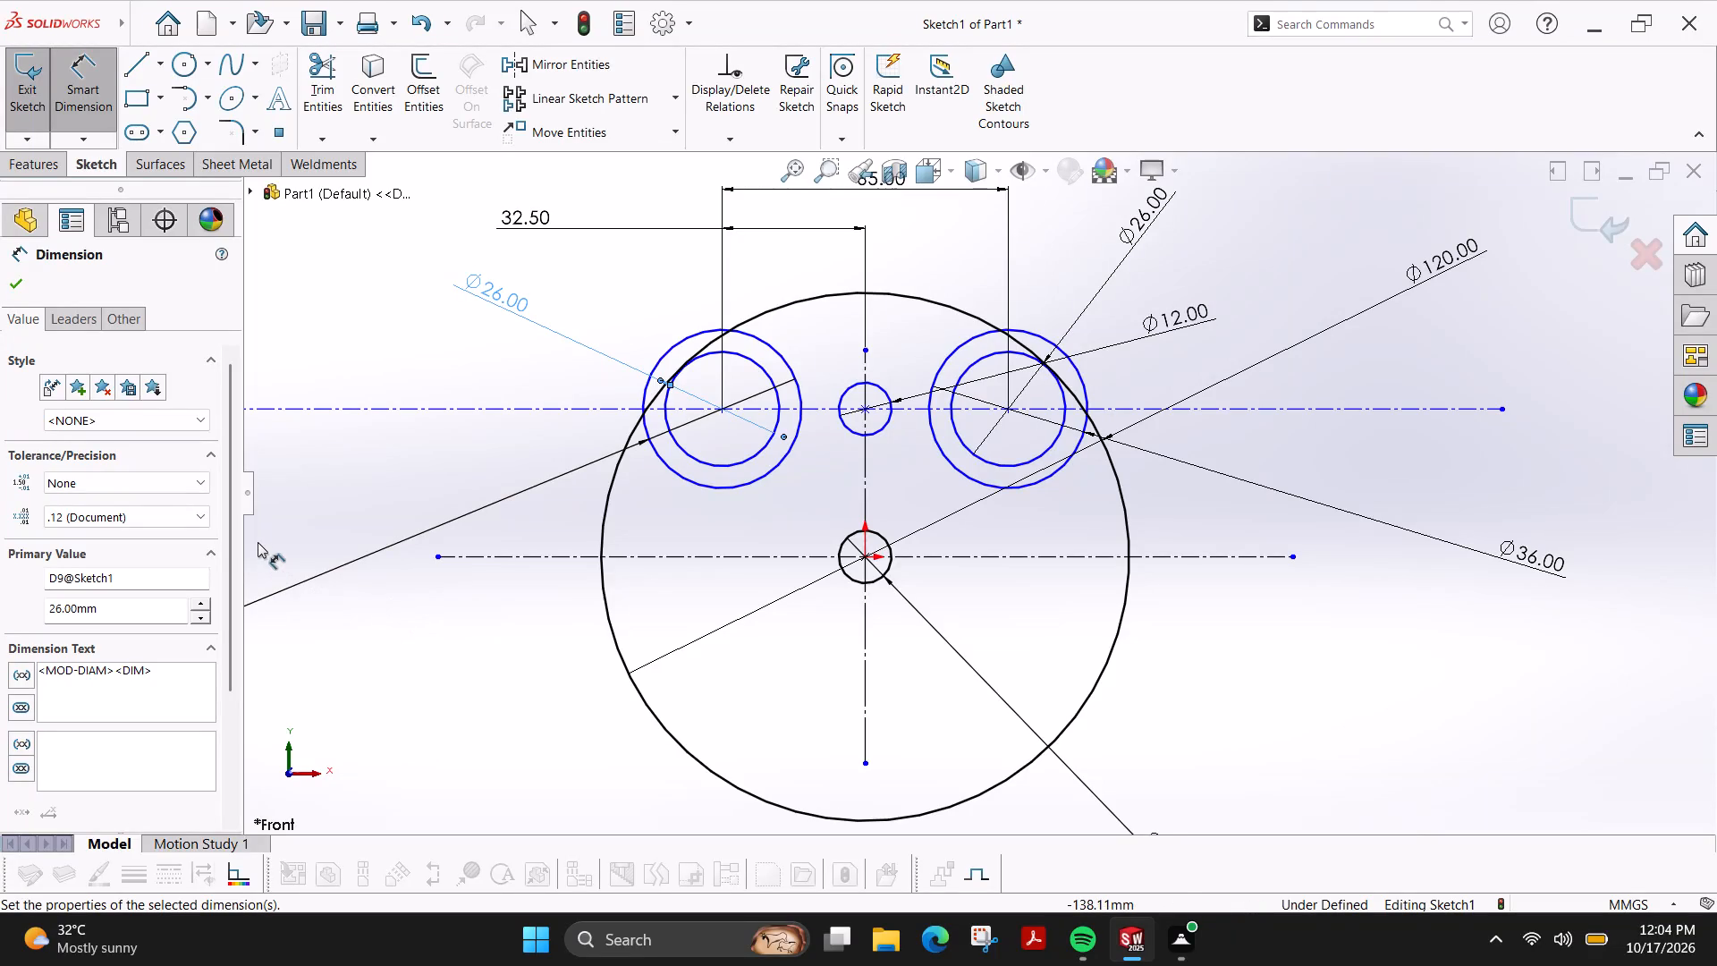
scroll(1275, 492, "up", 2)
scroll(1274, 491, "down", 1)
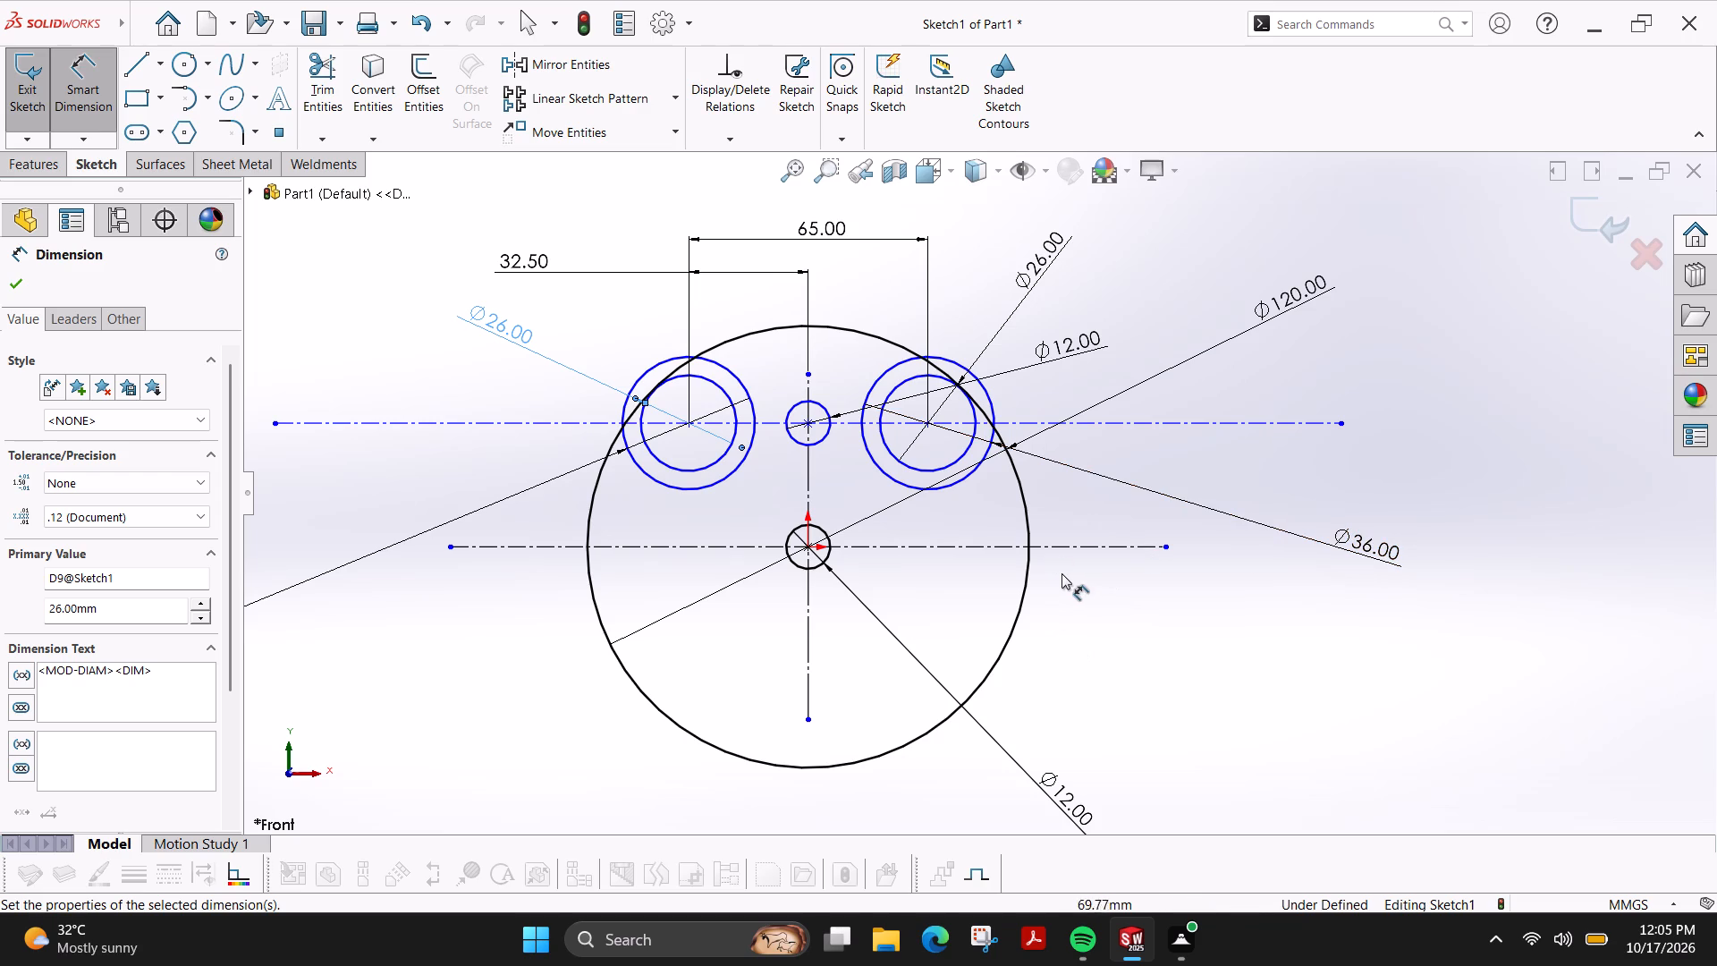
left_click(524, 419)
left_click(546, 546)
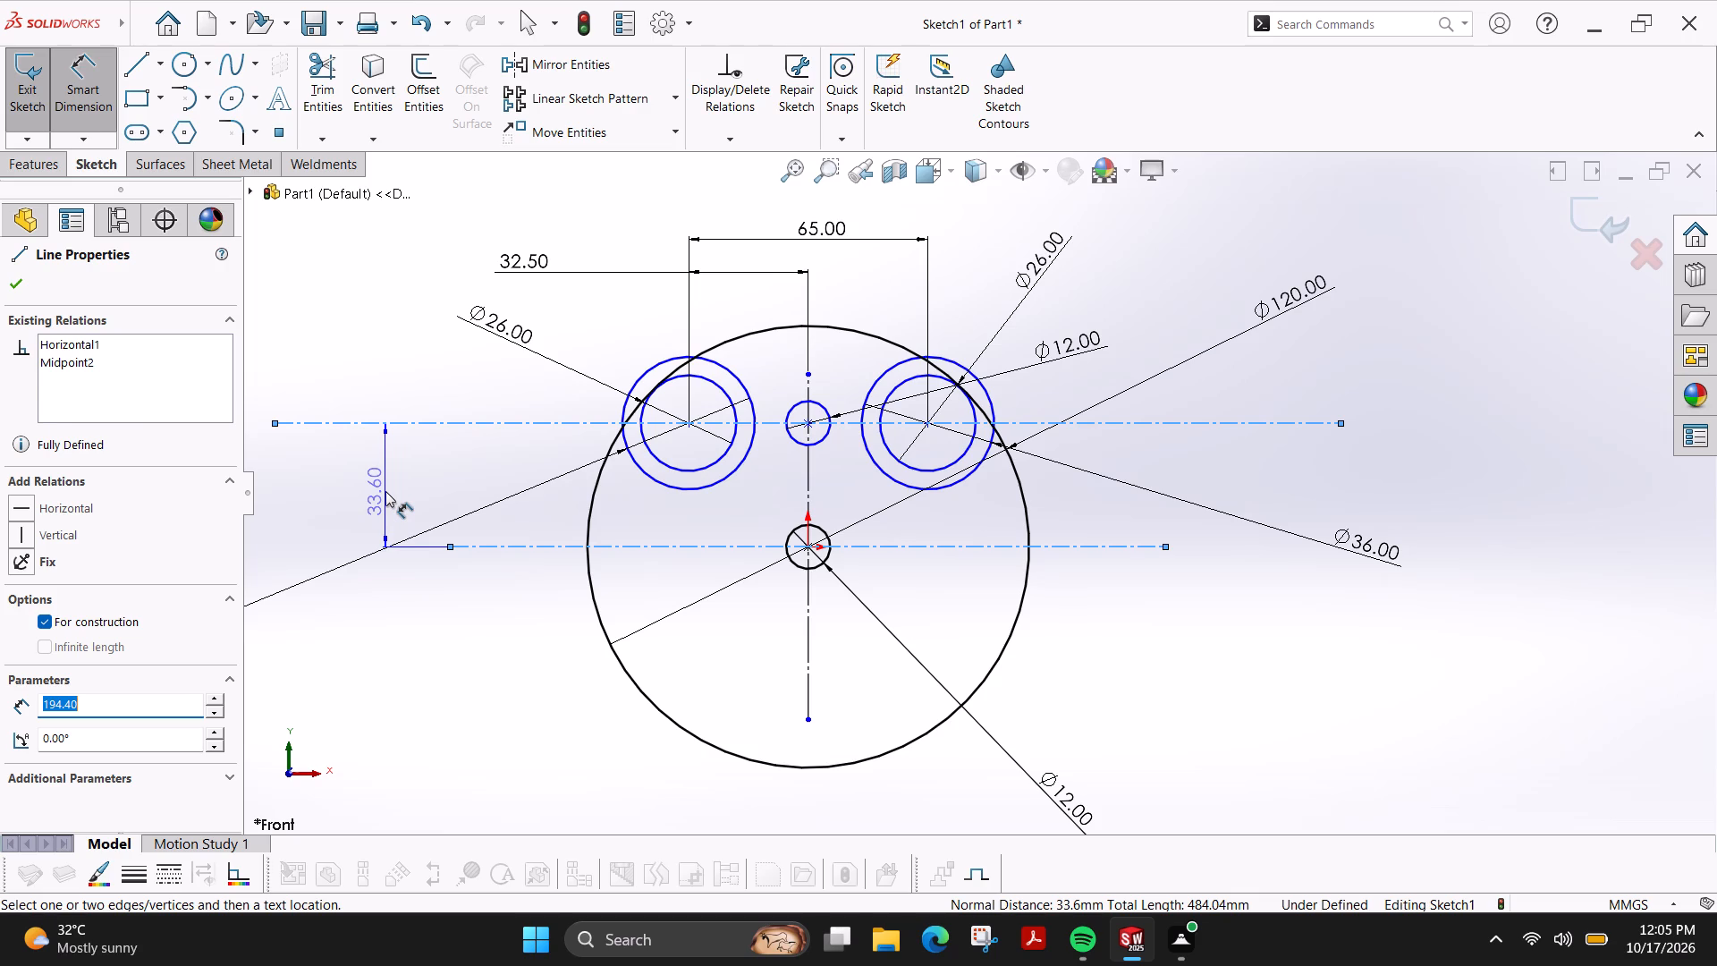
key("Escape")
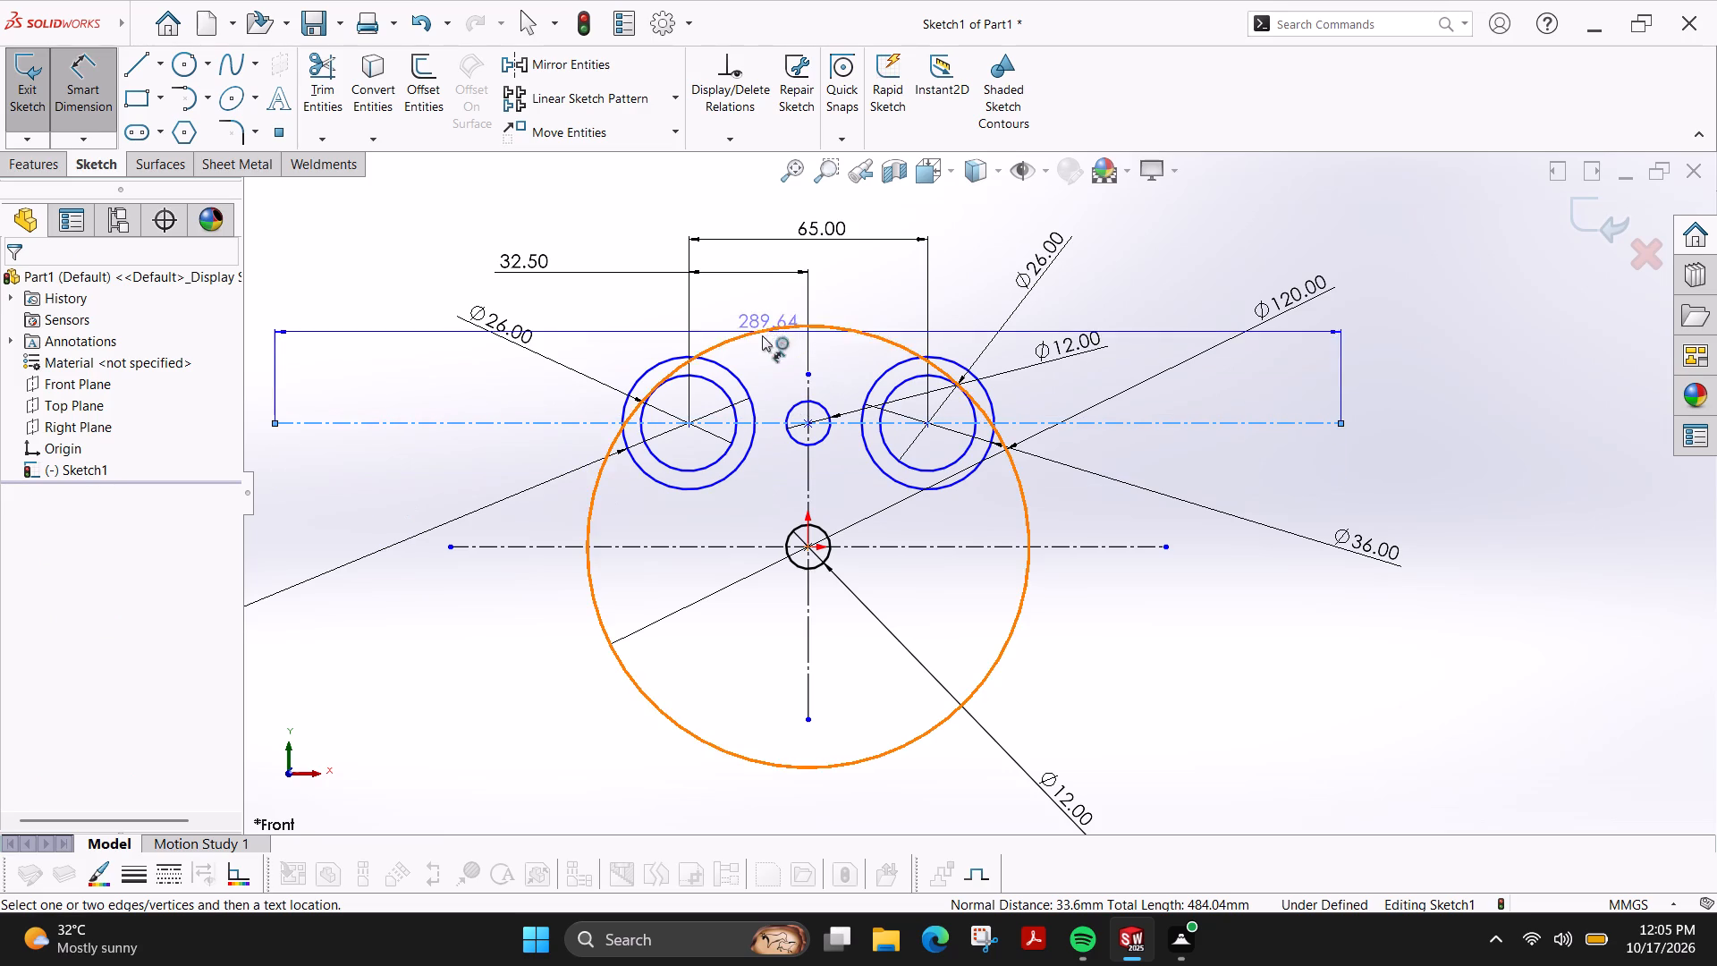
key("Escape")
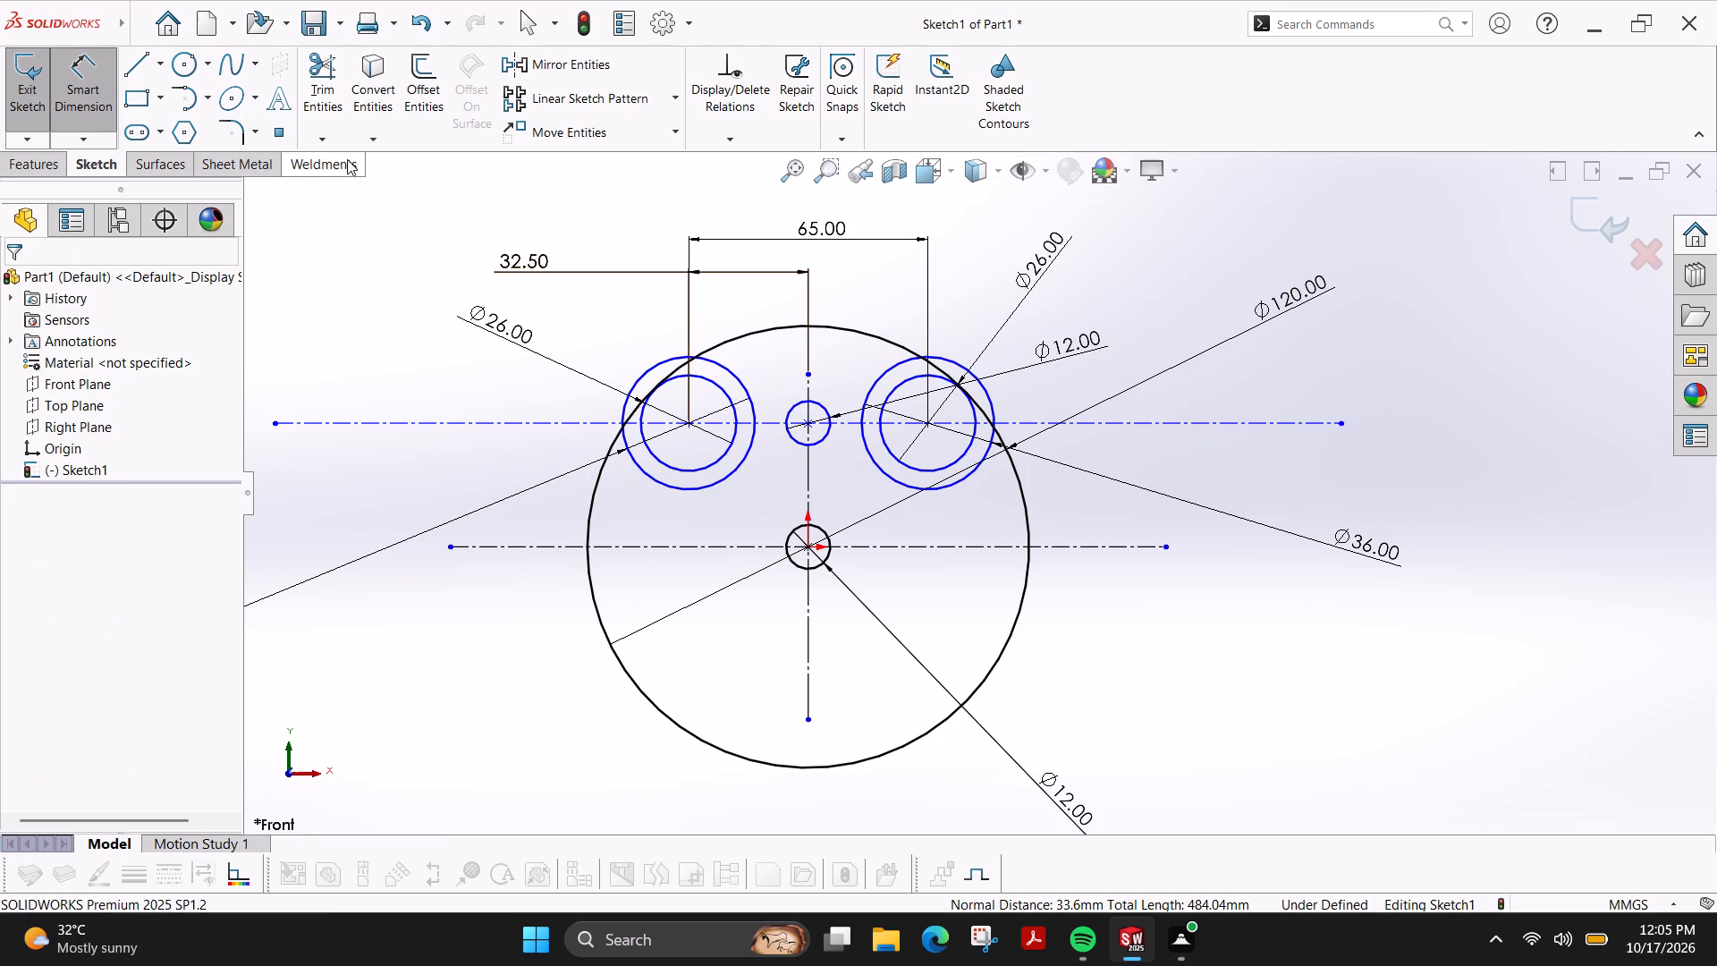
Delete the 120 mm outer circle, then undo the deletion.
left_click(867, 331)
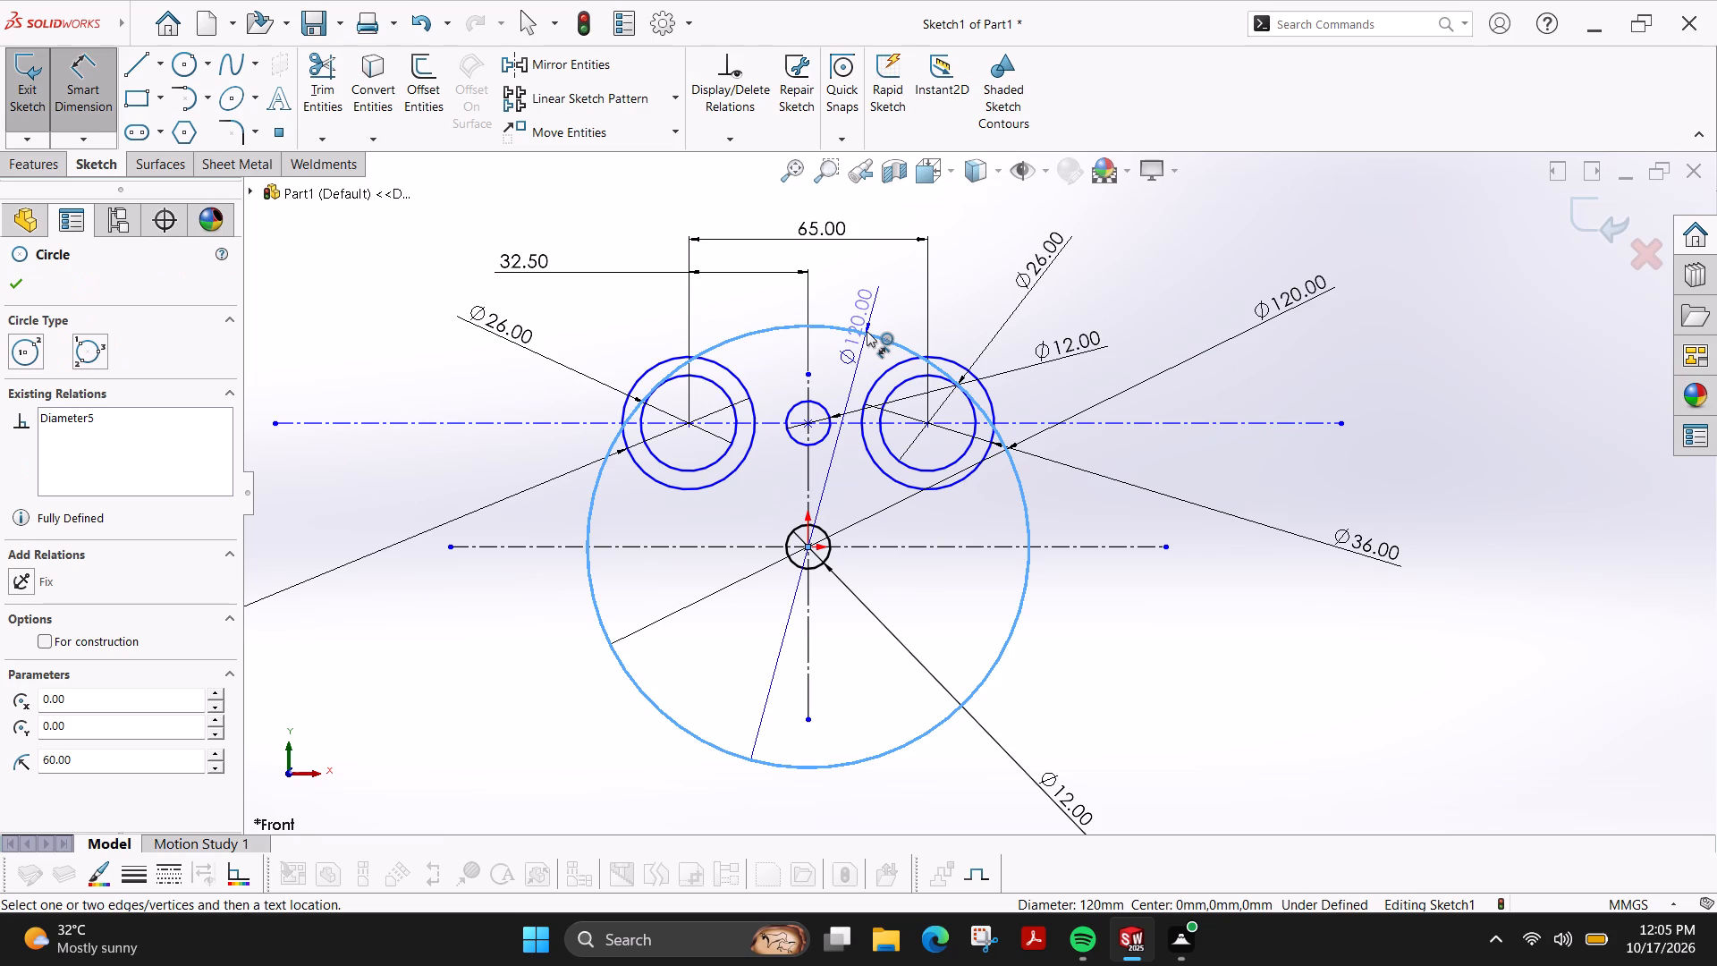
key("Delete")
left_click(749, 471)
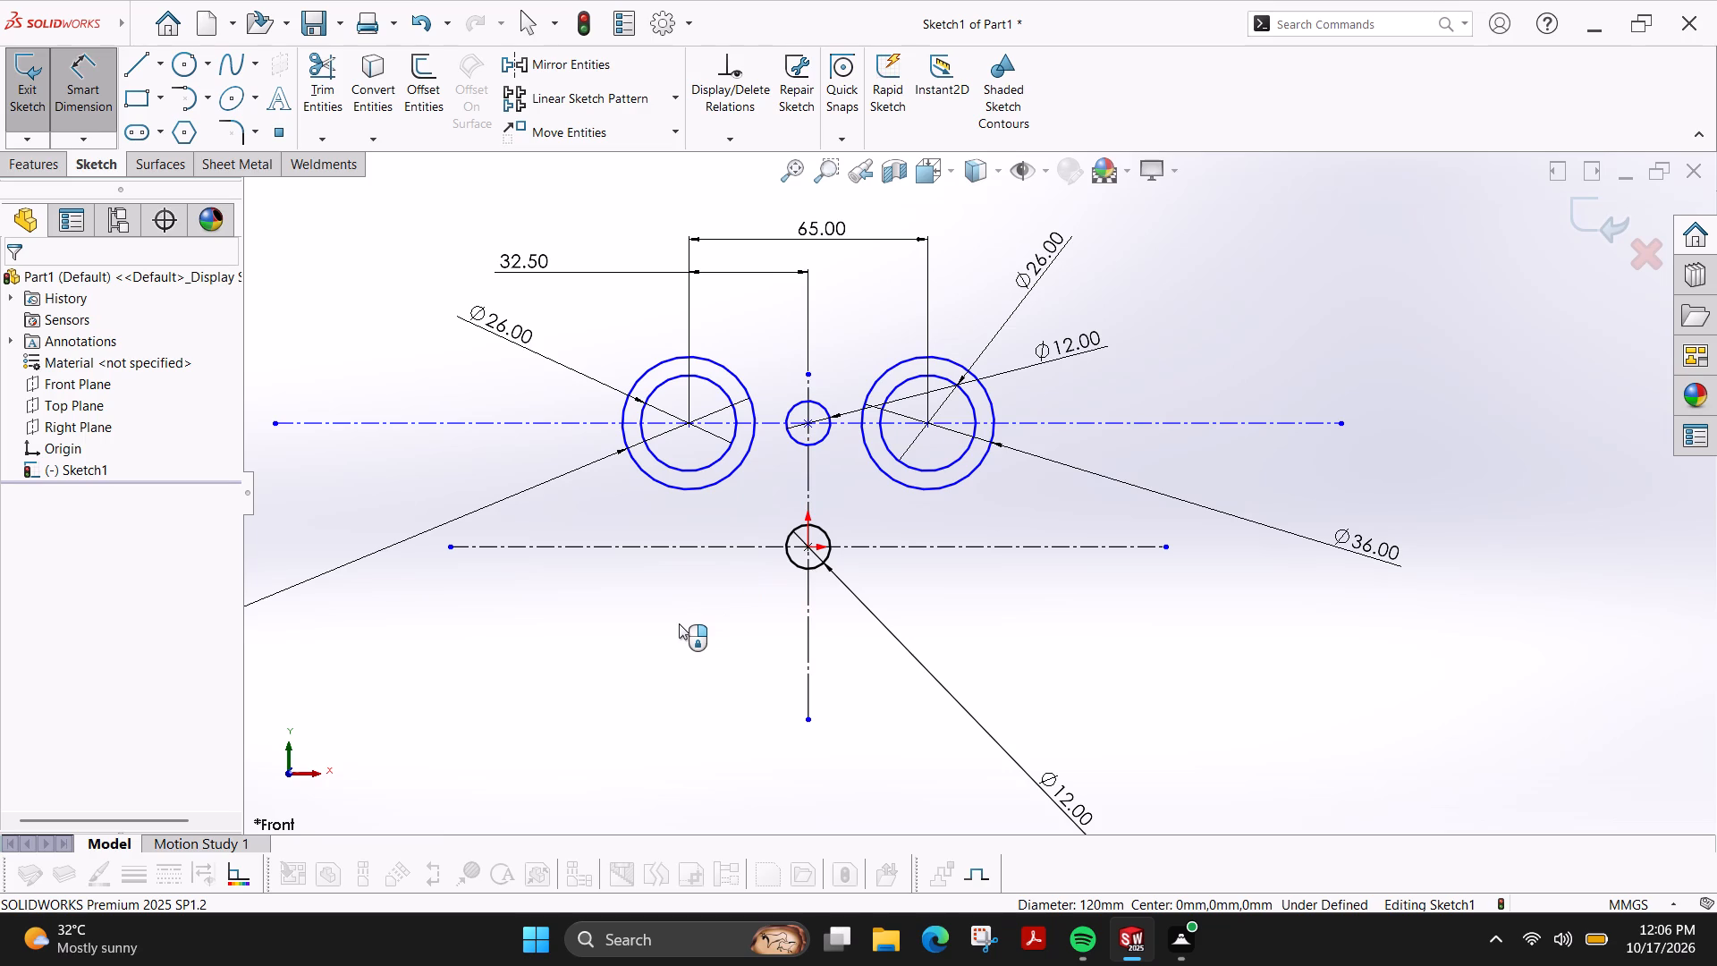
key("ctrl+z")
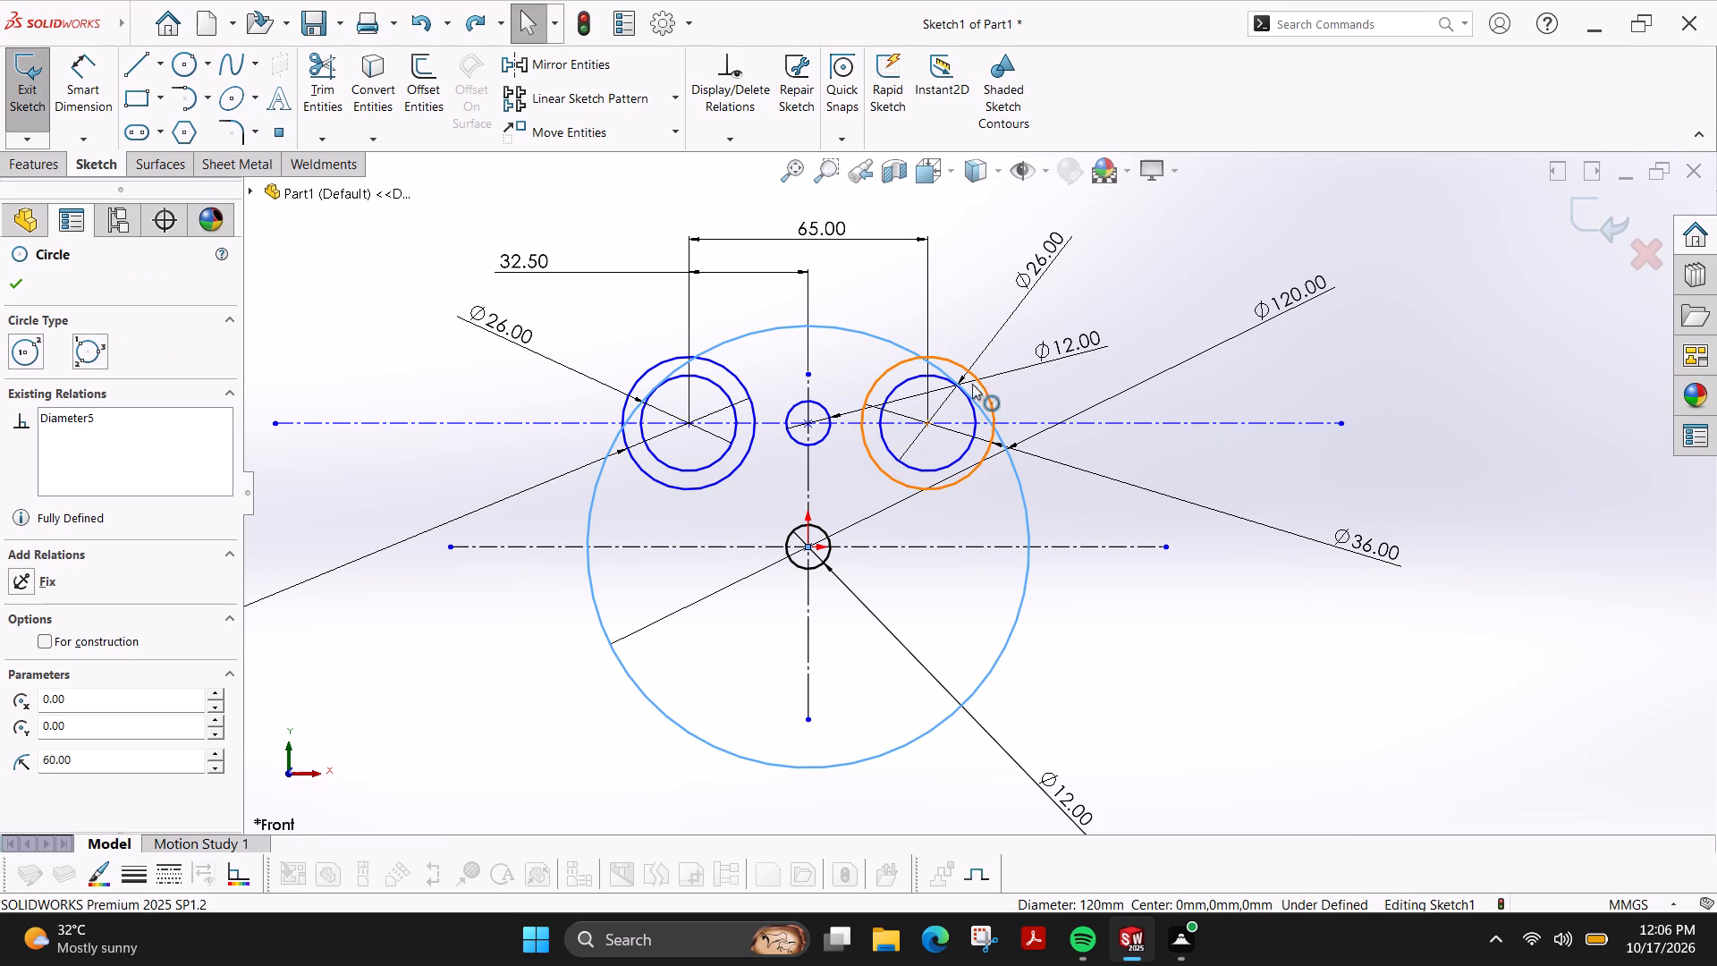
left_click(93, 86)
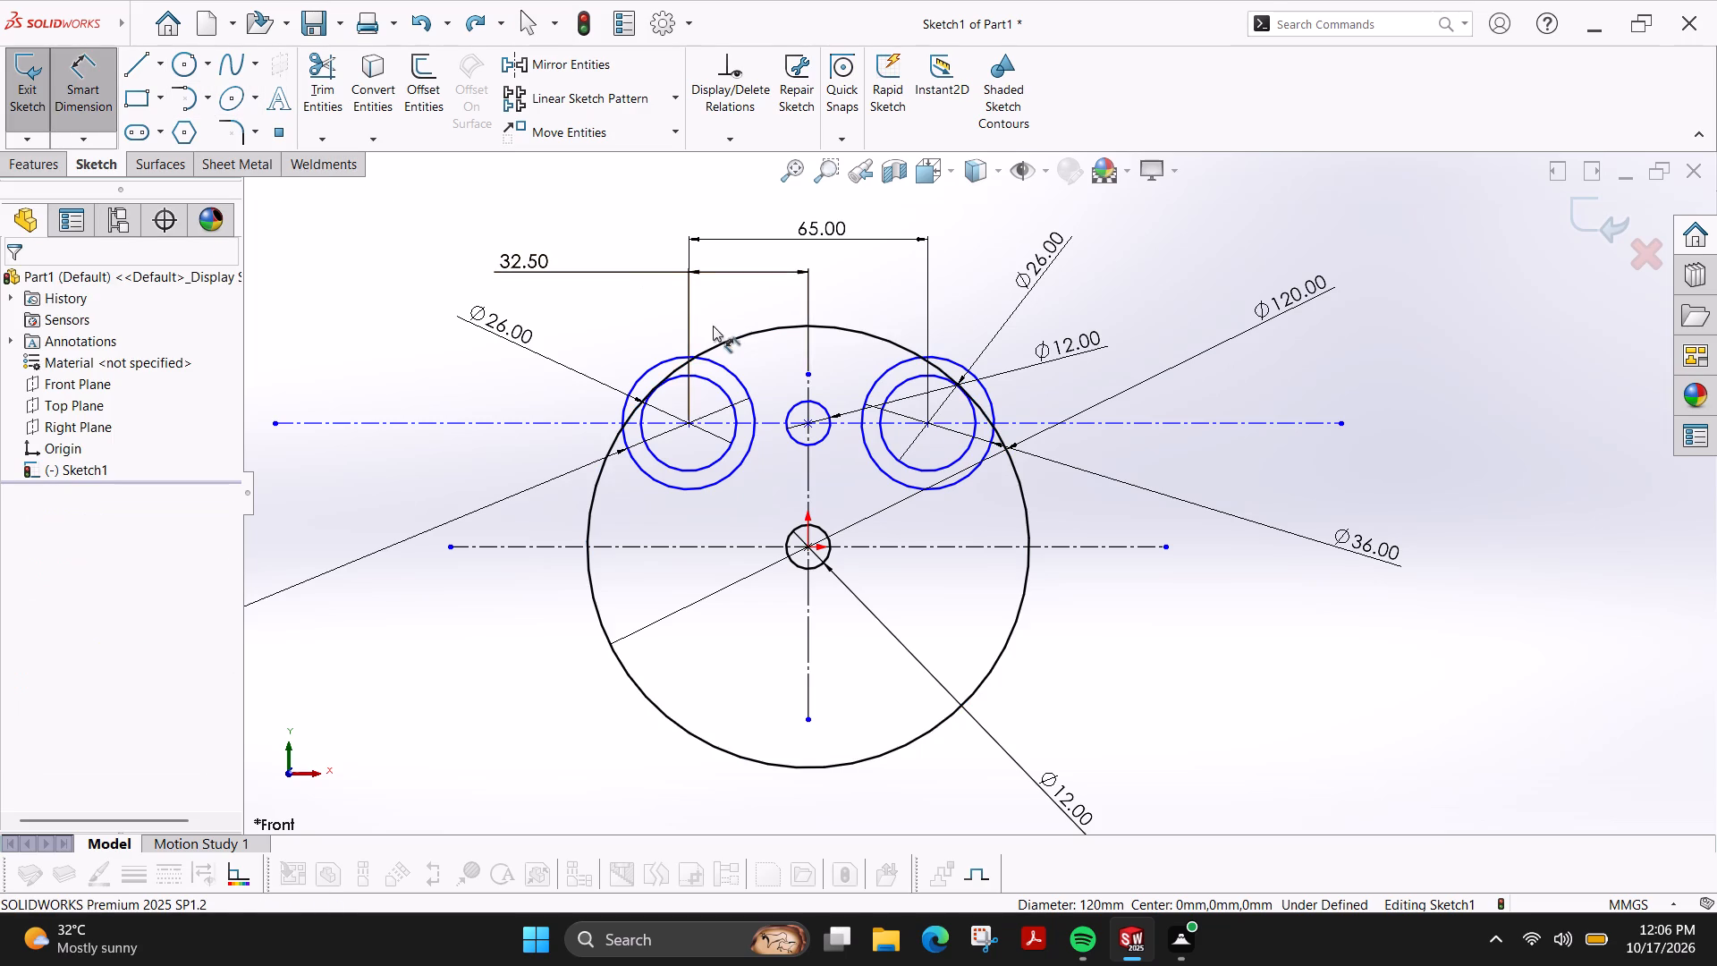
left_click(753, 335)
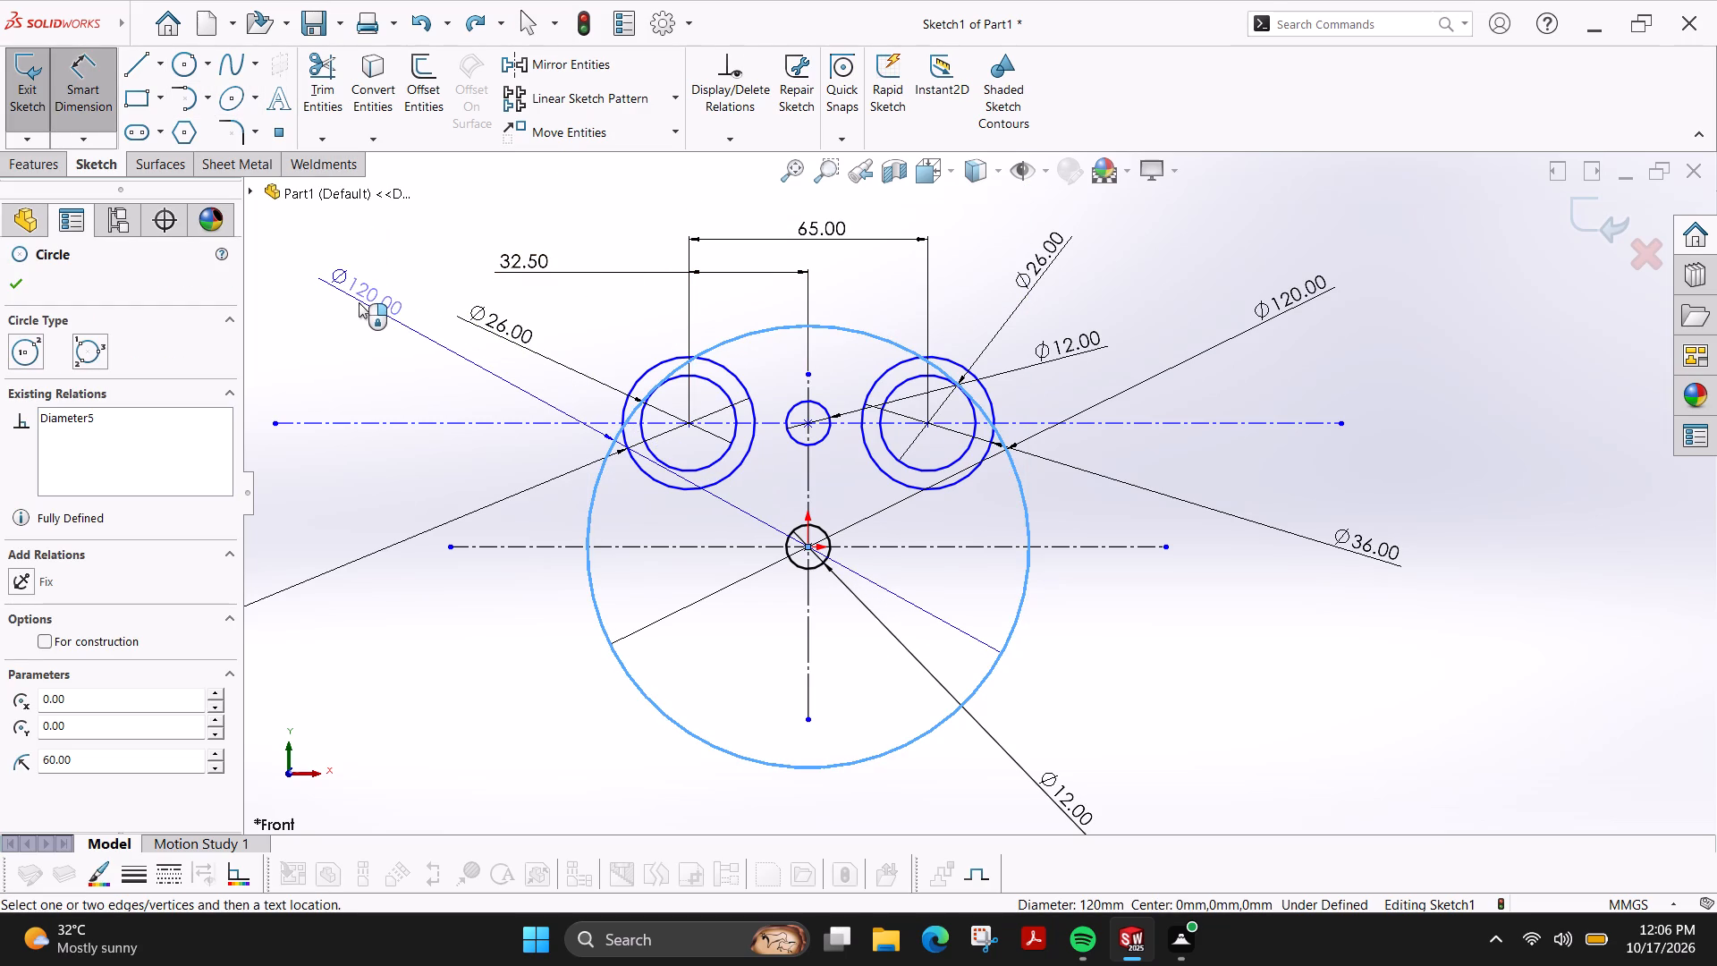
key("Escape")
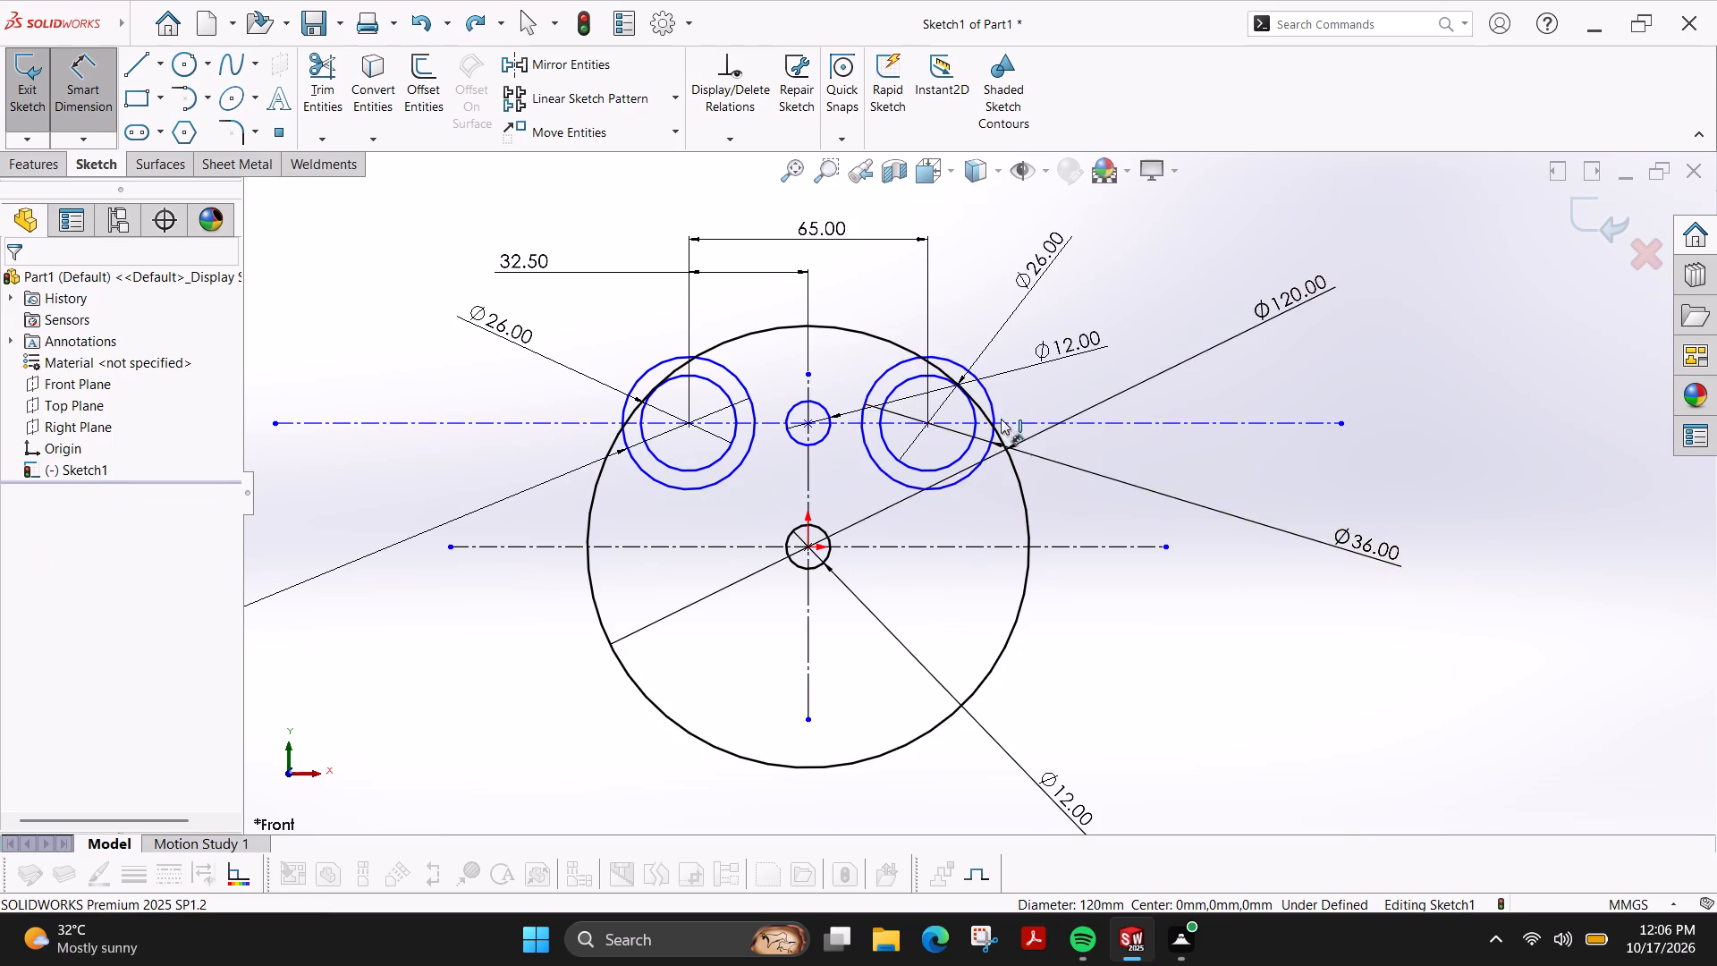
Undo the sketch edits back to before the two concentric circle pairs, removing those circles and all their dimensions.
scroll(984, 400, "down", 4)
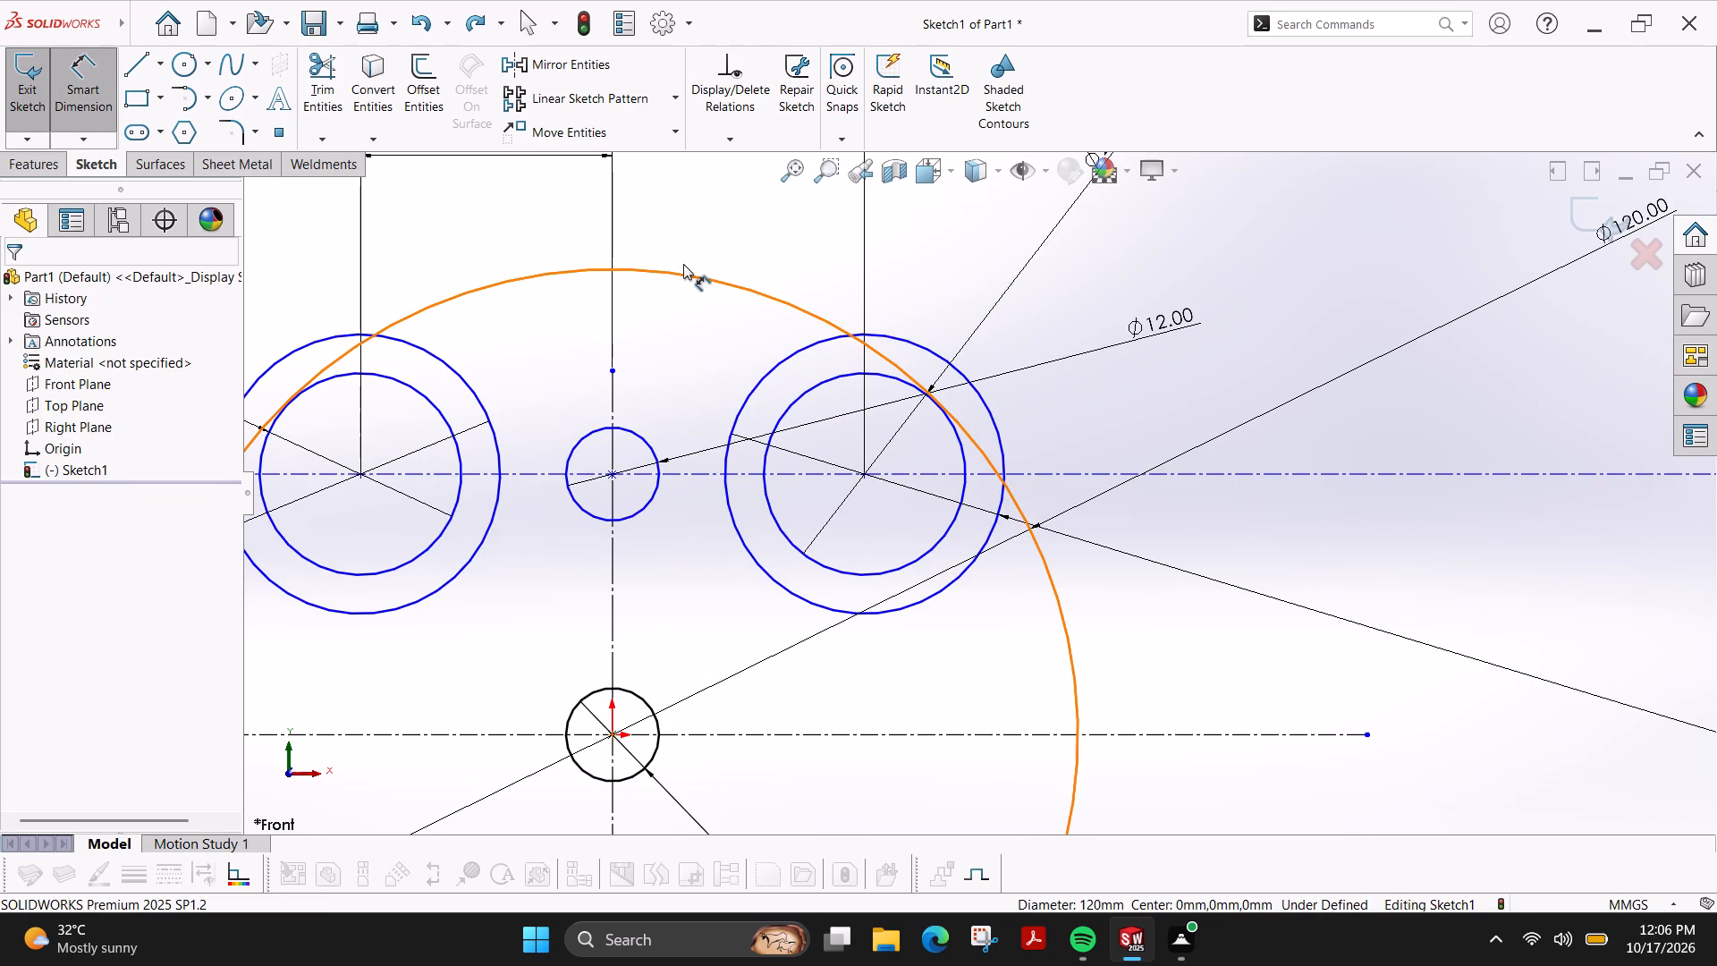
scroll(937, 414, "down", 4)
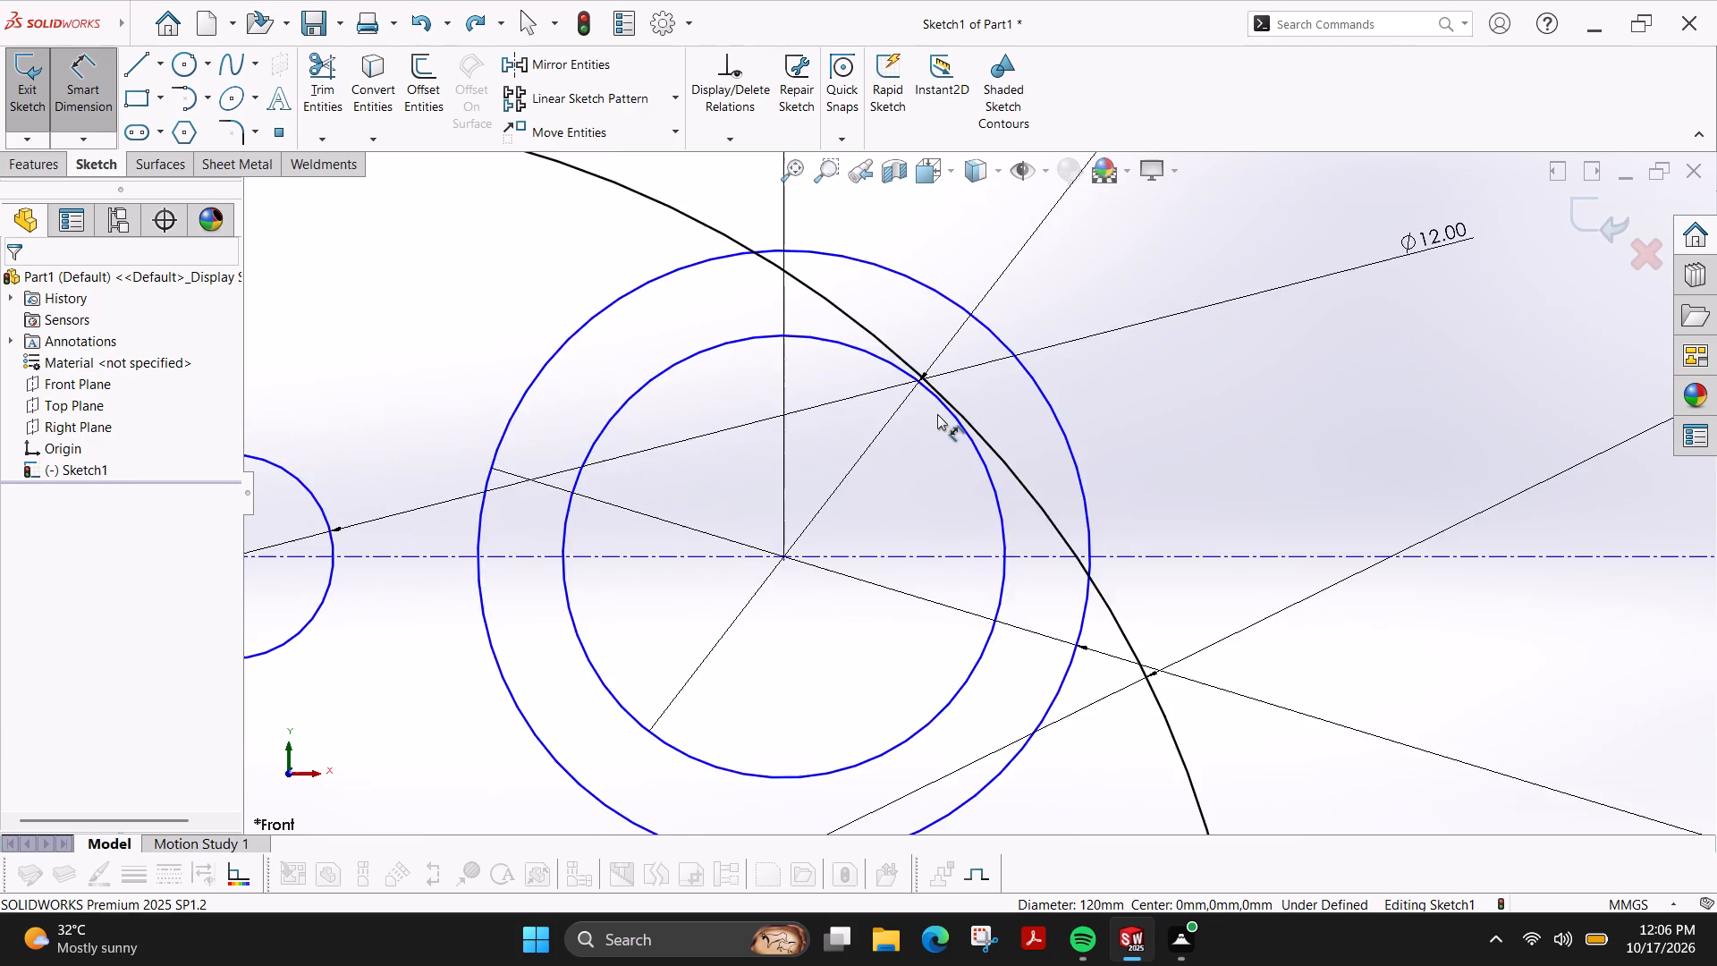
scroll(940, 411, "down", 4)
scroll(940, 409, "up", 13)
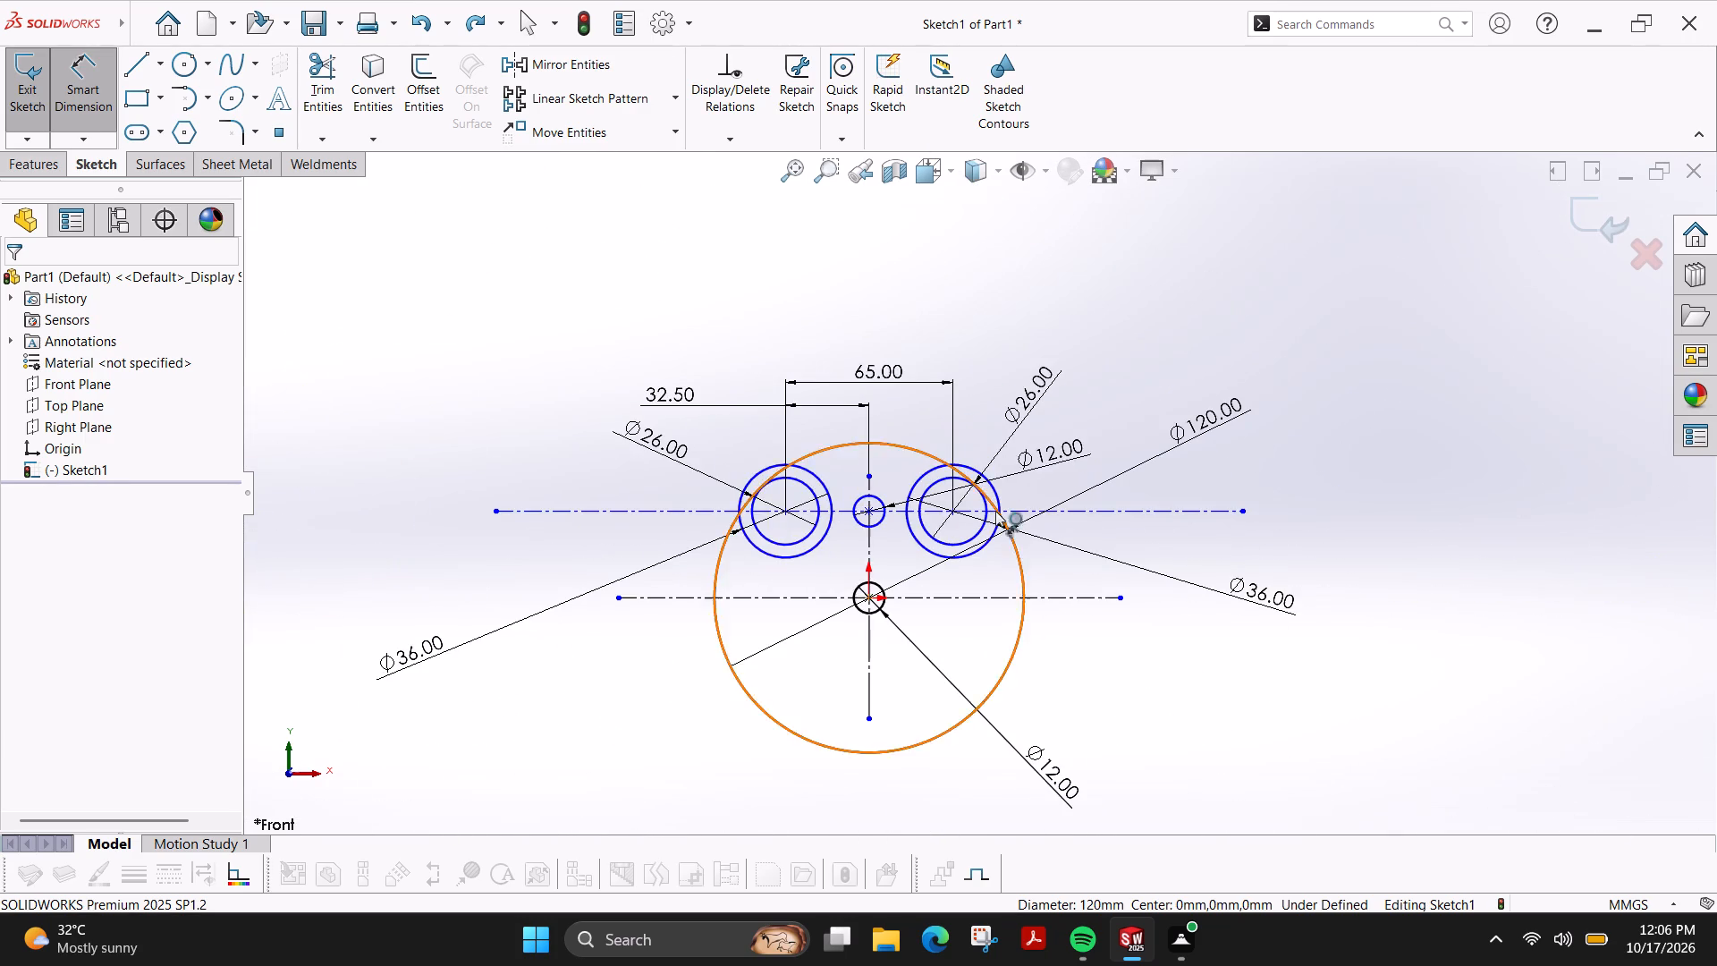
scroll(990, 521, "down", 2)
key("ctrl+z")
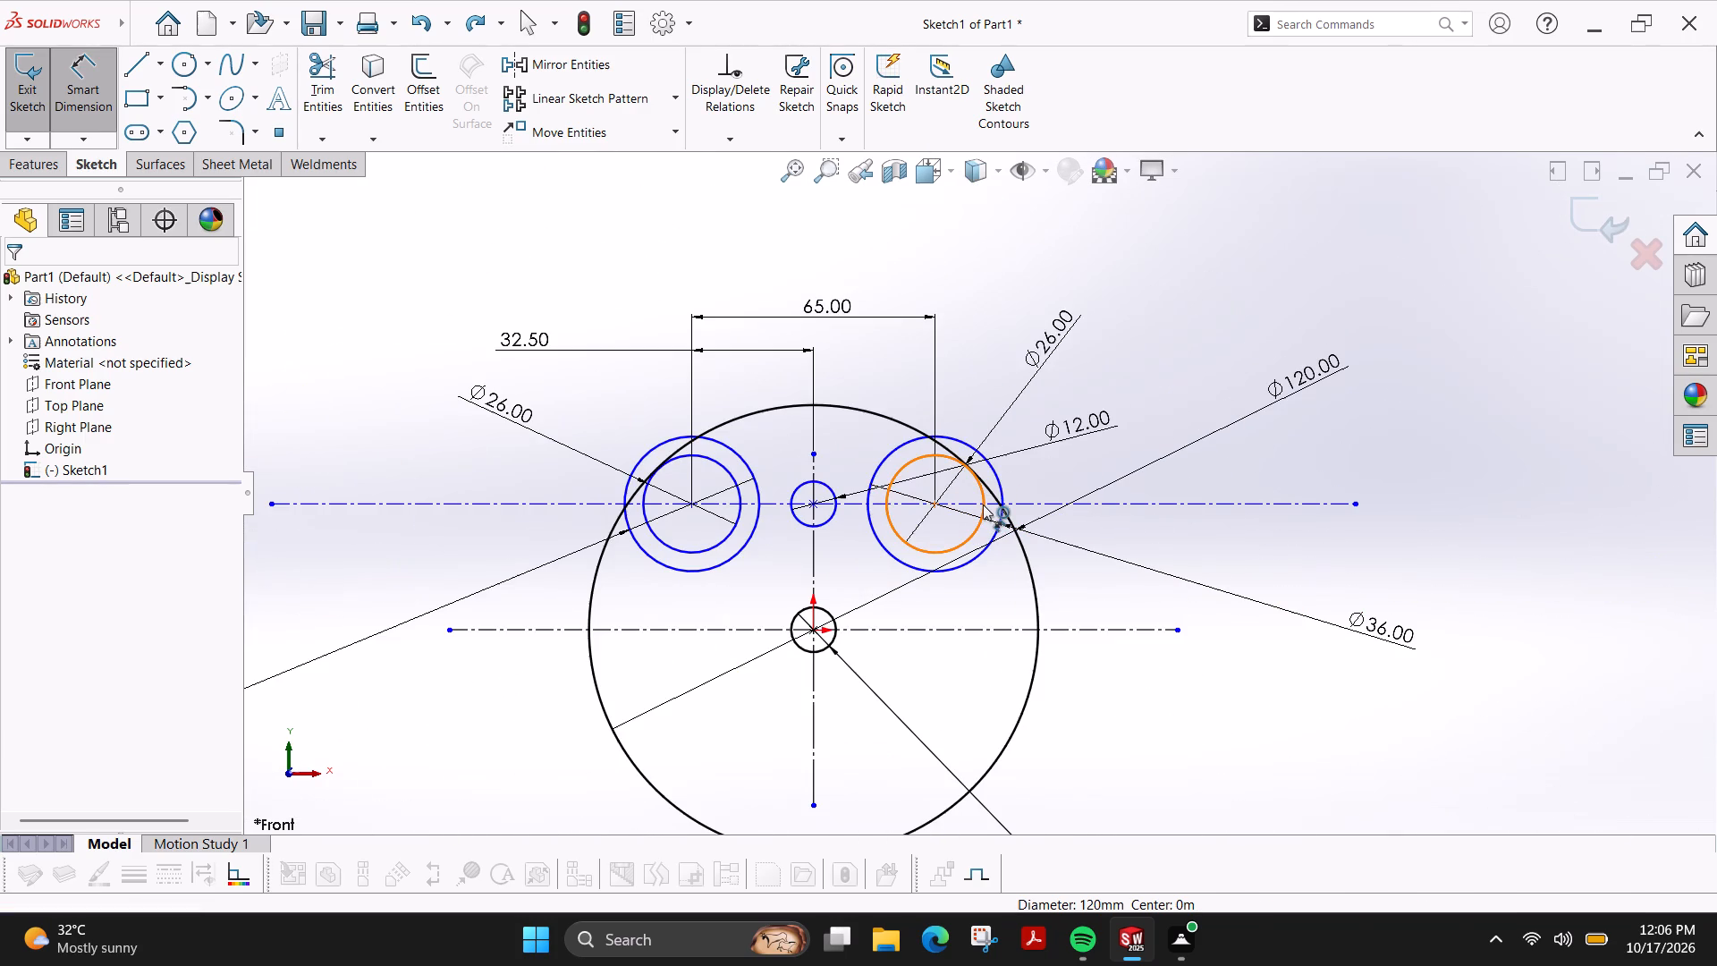
key("ctrl+z")
key("ctrl+z")
key("ctrl+z")
key("ctrl+z")
key("ctrl+z")
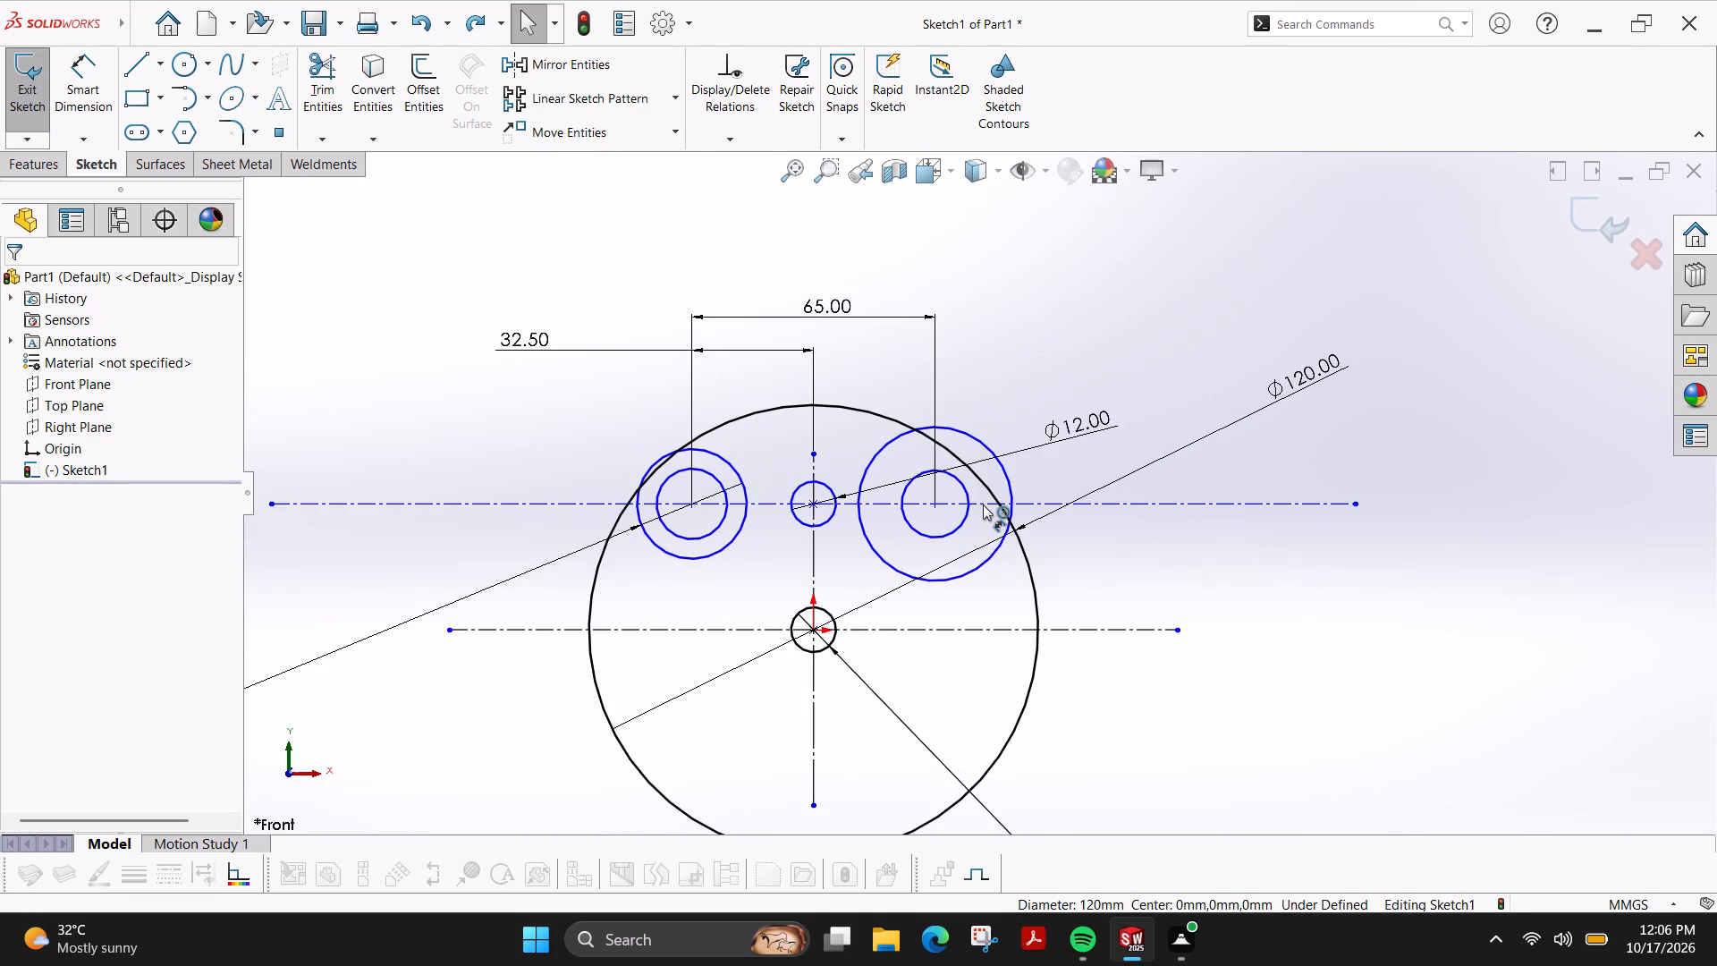
key("ctrl+z")
key("ctrl+z")
key("ctrl+z")
key("ctrl+z")
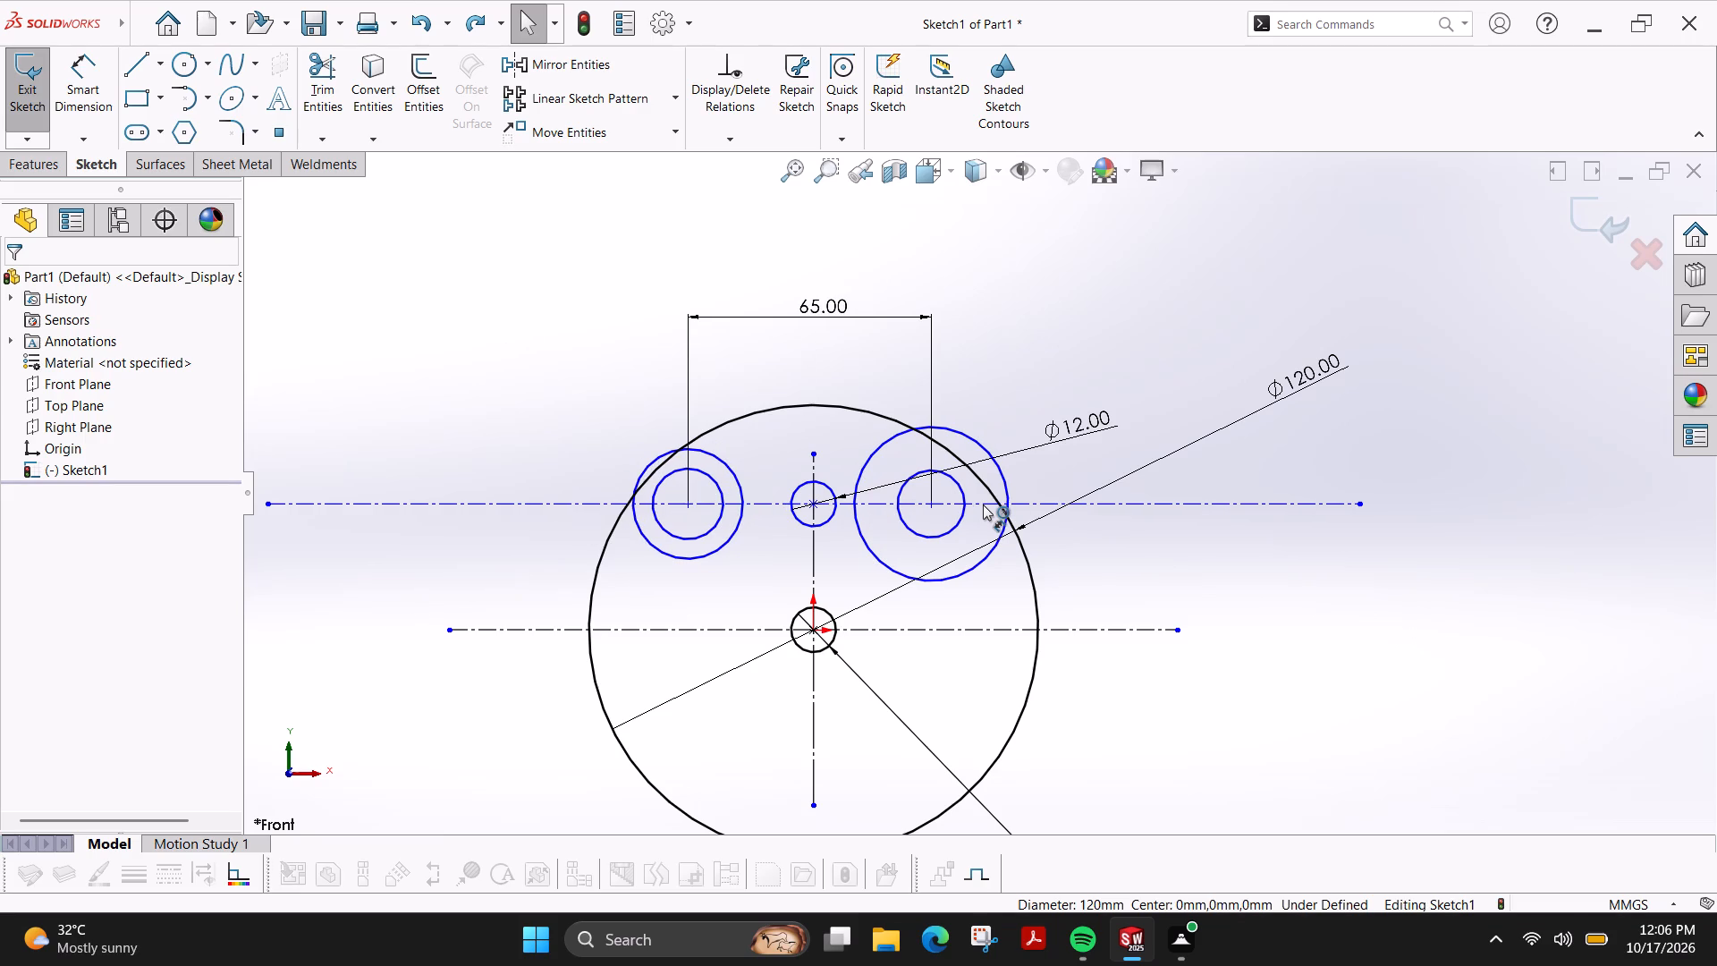
key("ctrl+z")
key("ctrl+z")
key("ctrl+z")
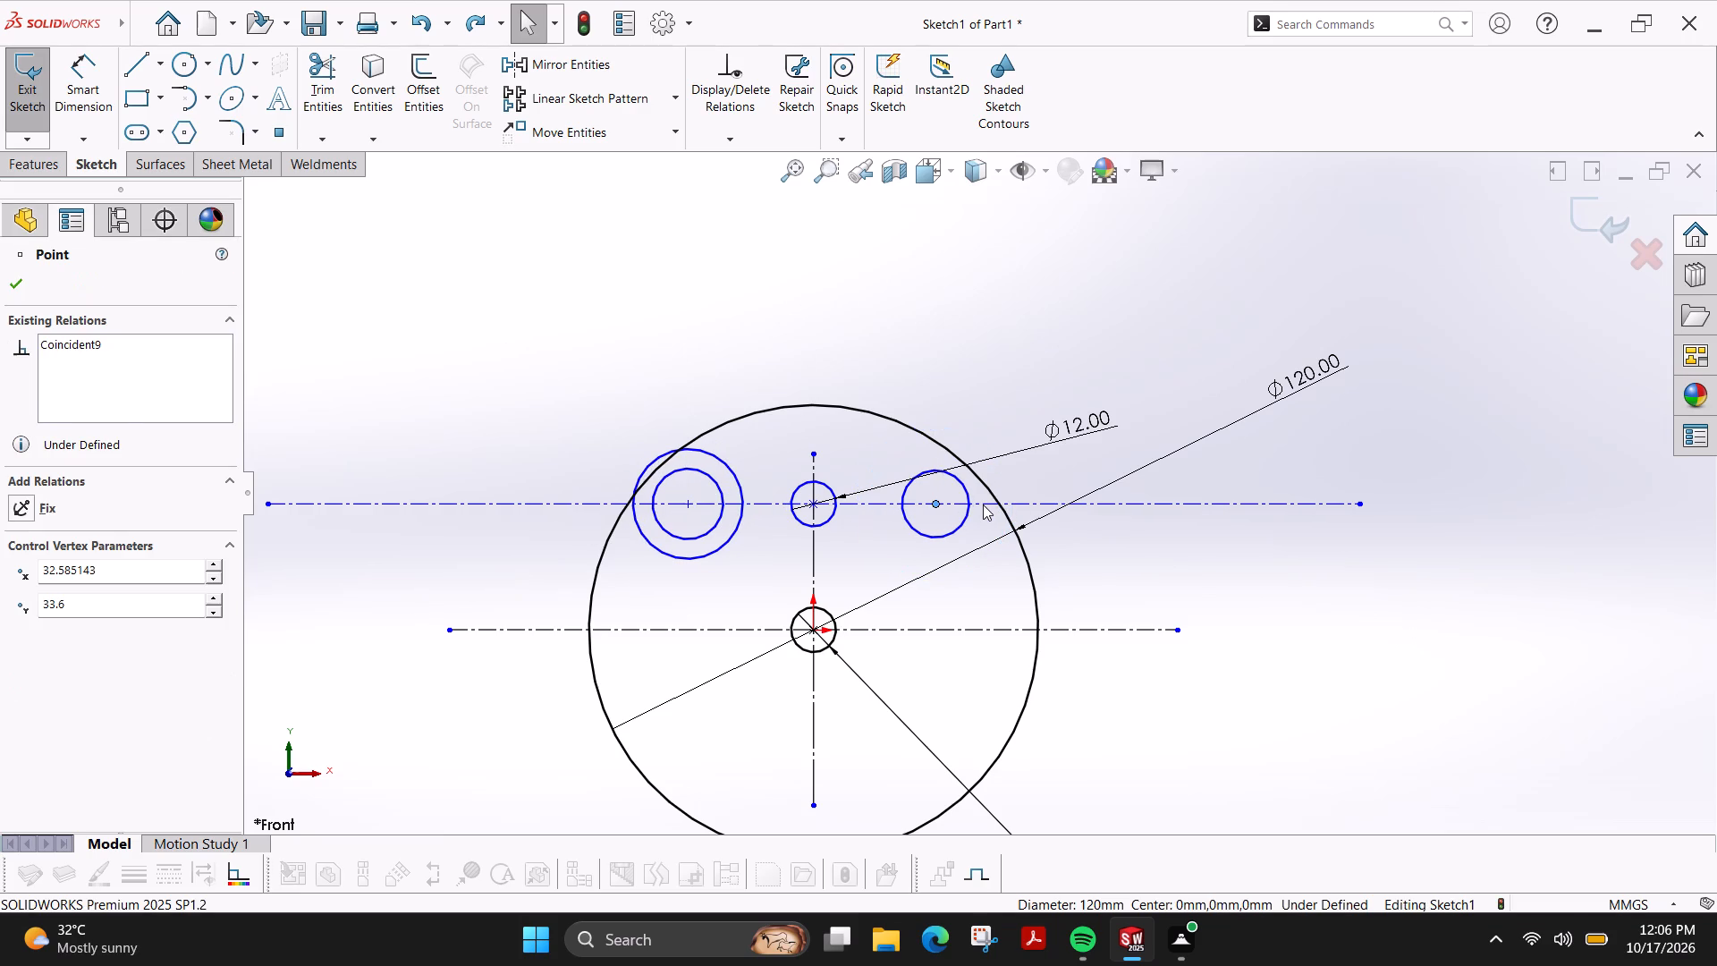
key("ctrl+z")
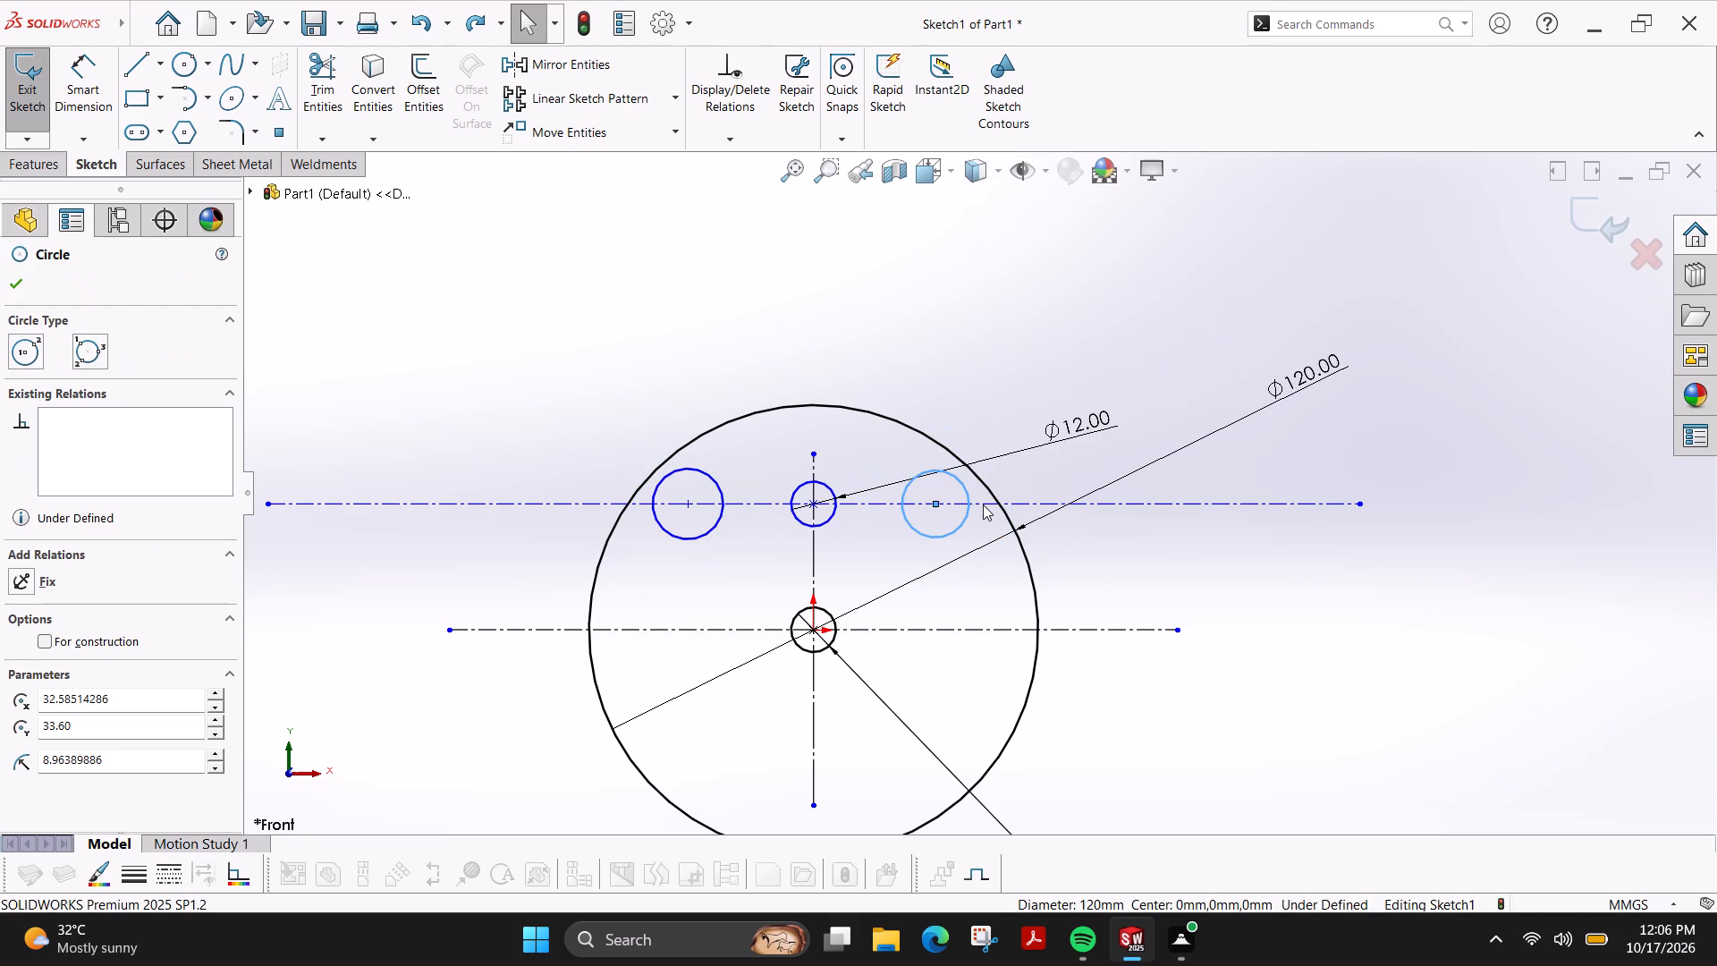
key("ctrl+z")
key("ctrl+z")
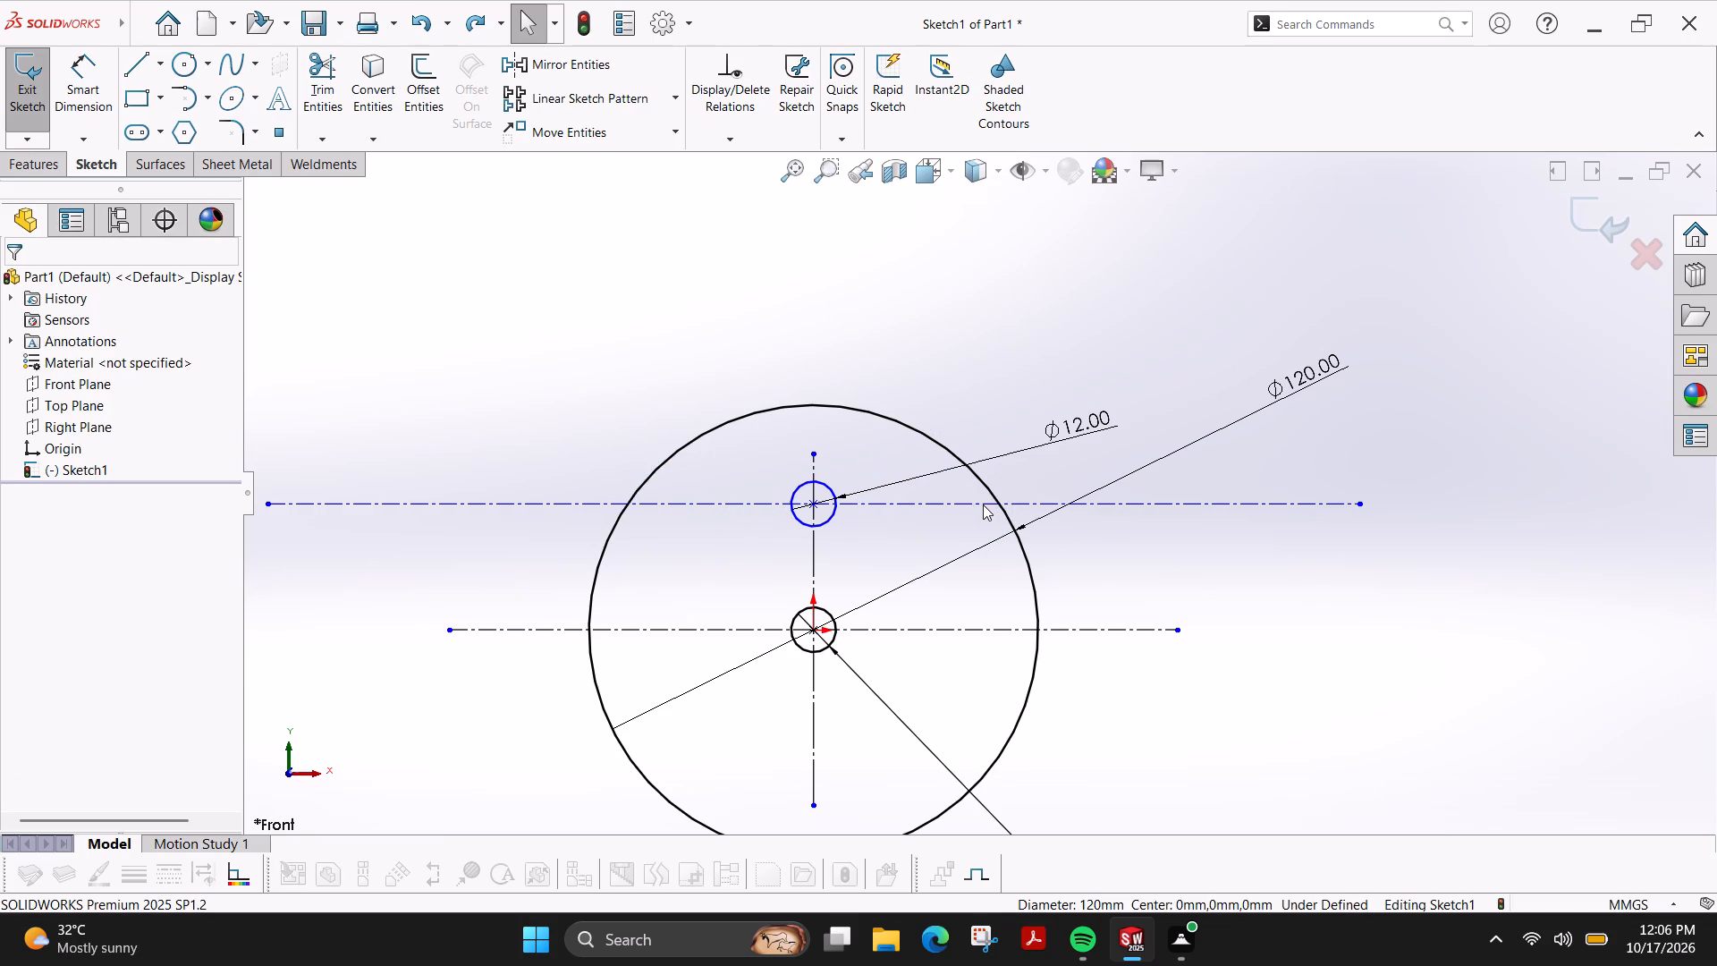
left_click(743, 332)
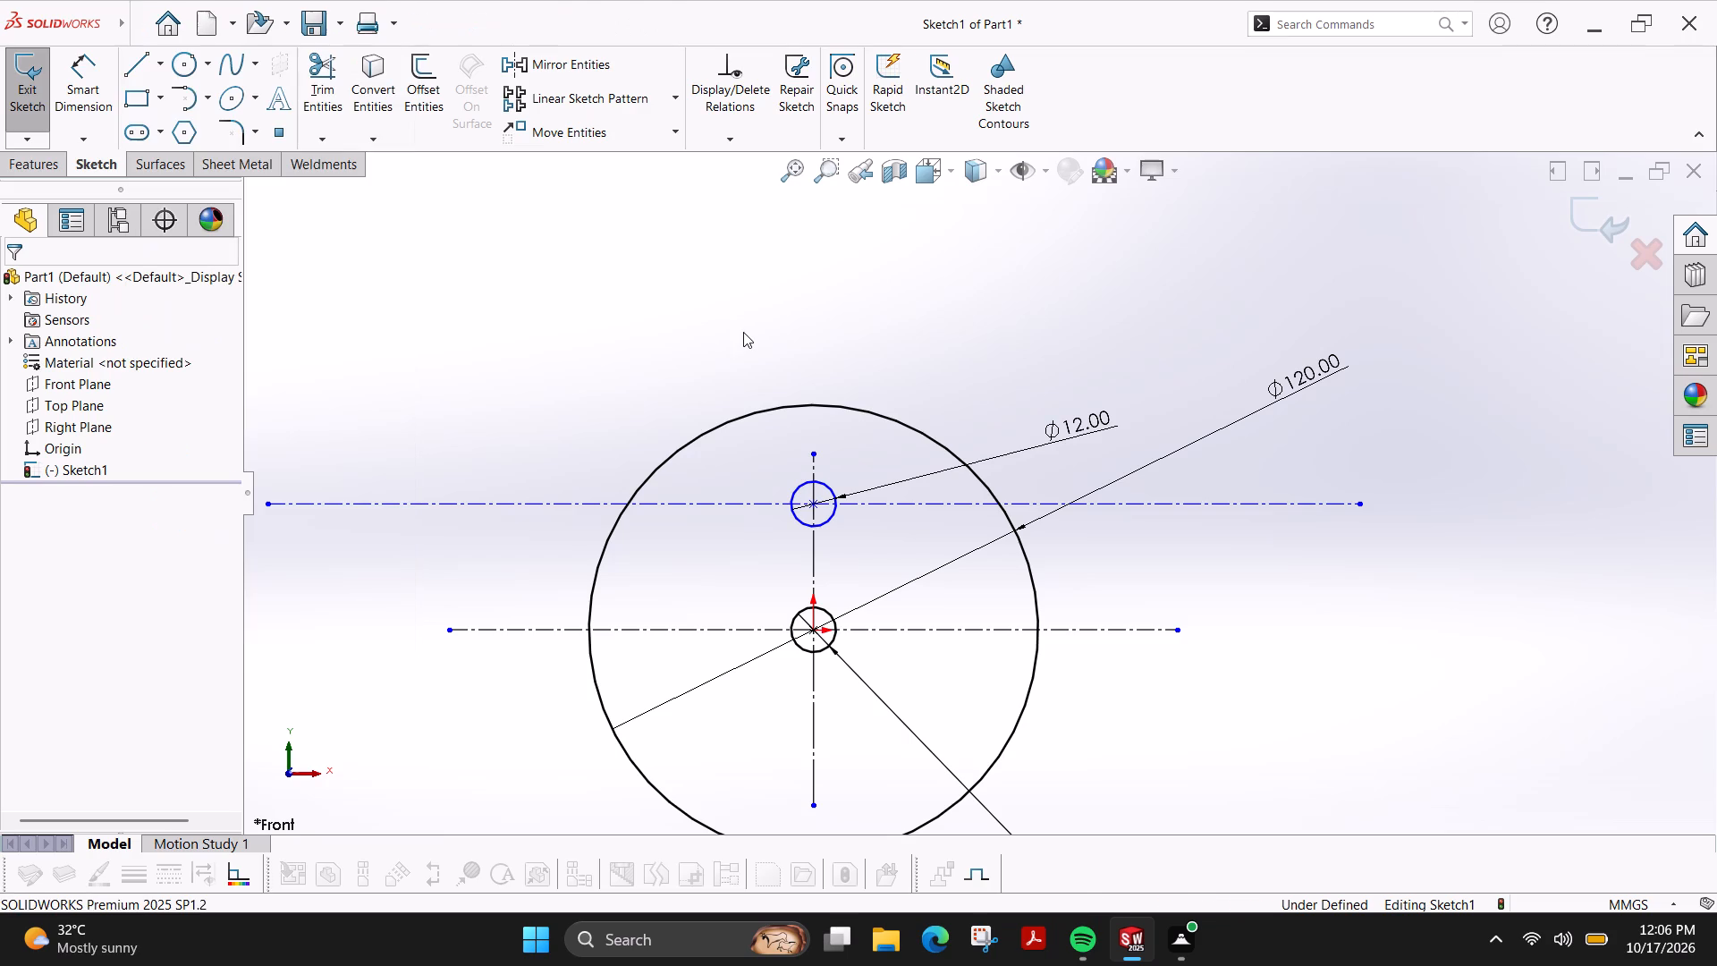
Sketch two circles centred on the upper horizontal centreline, tangent to the 120 mm circle, about 14.2 mm radius left and 15.8 mm right.
left_click(185, 72)
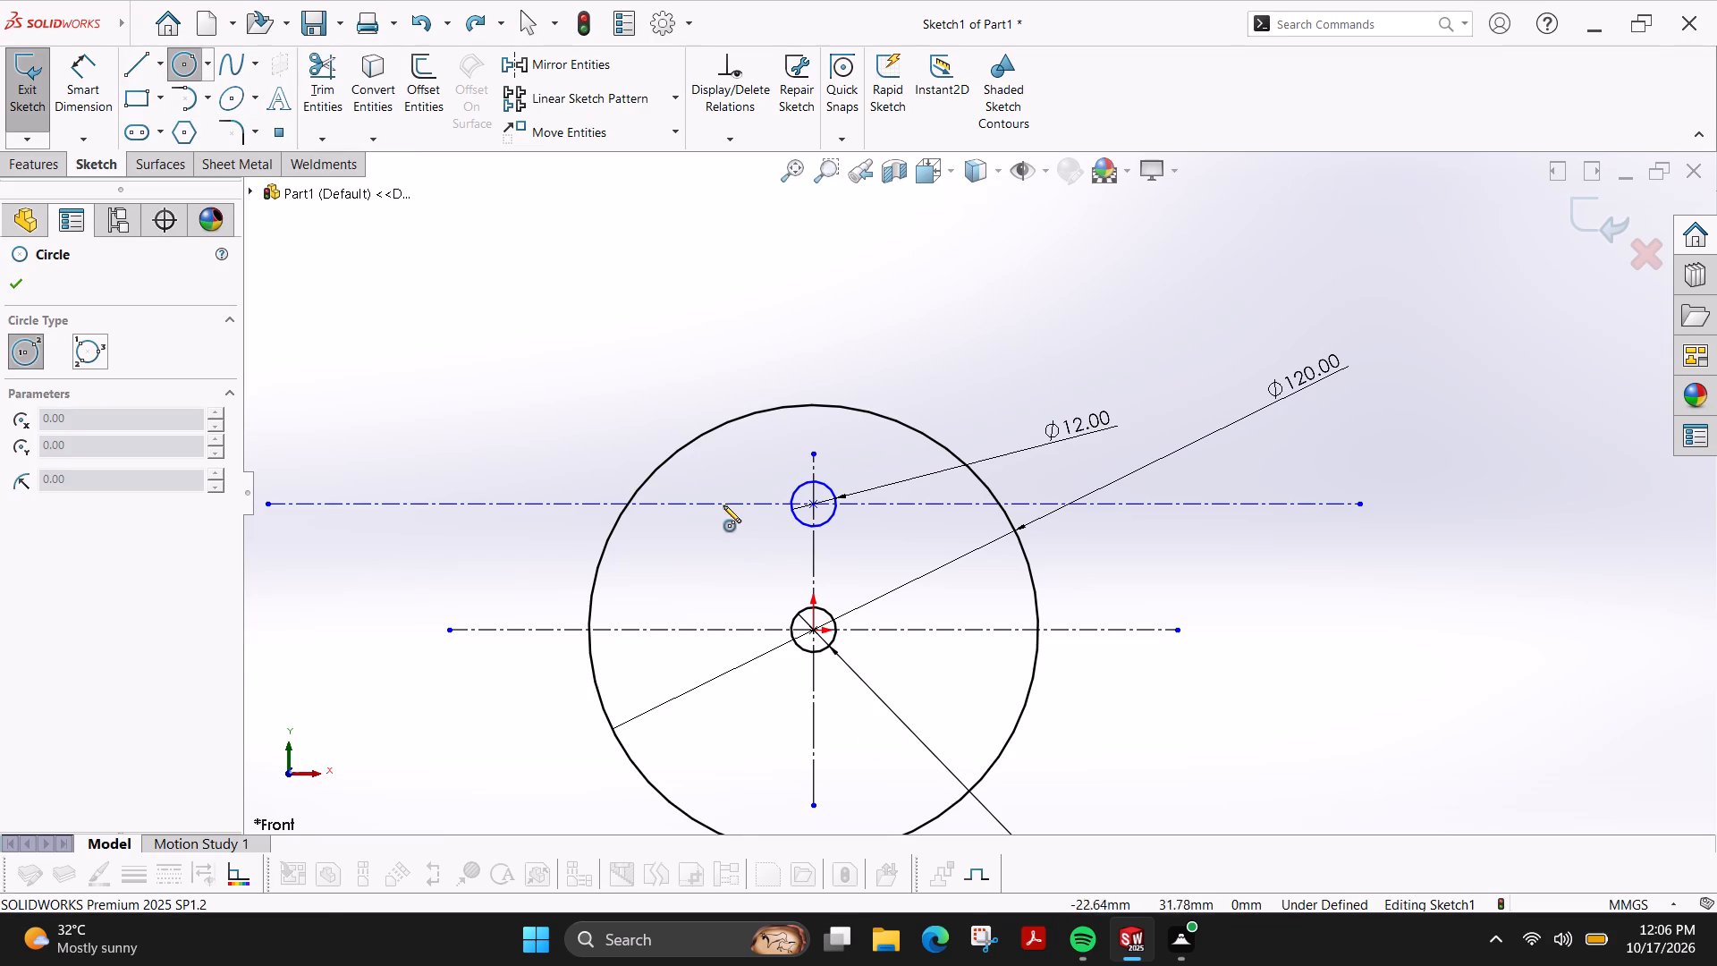
scroll(698, 497, "down", 3)
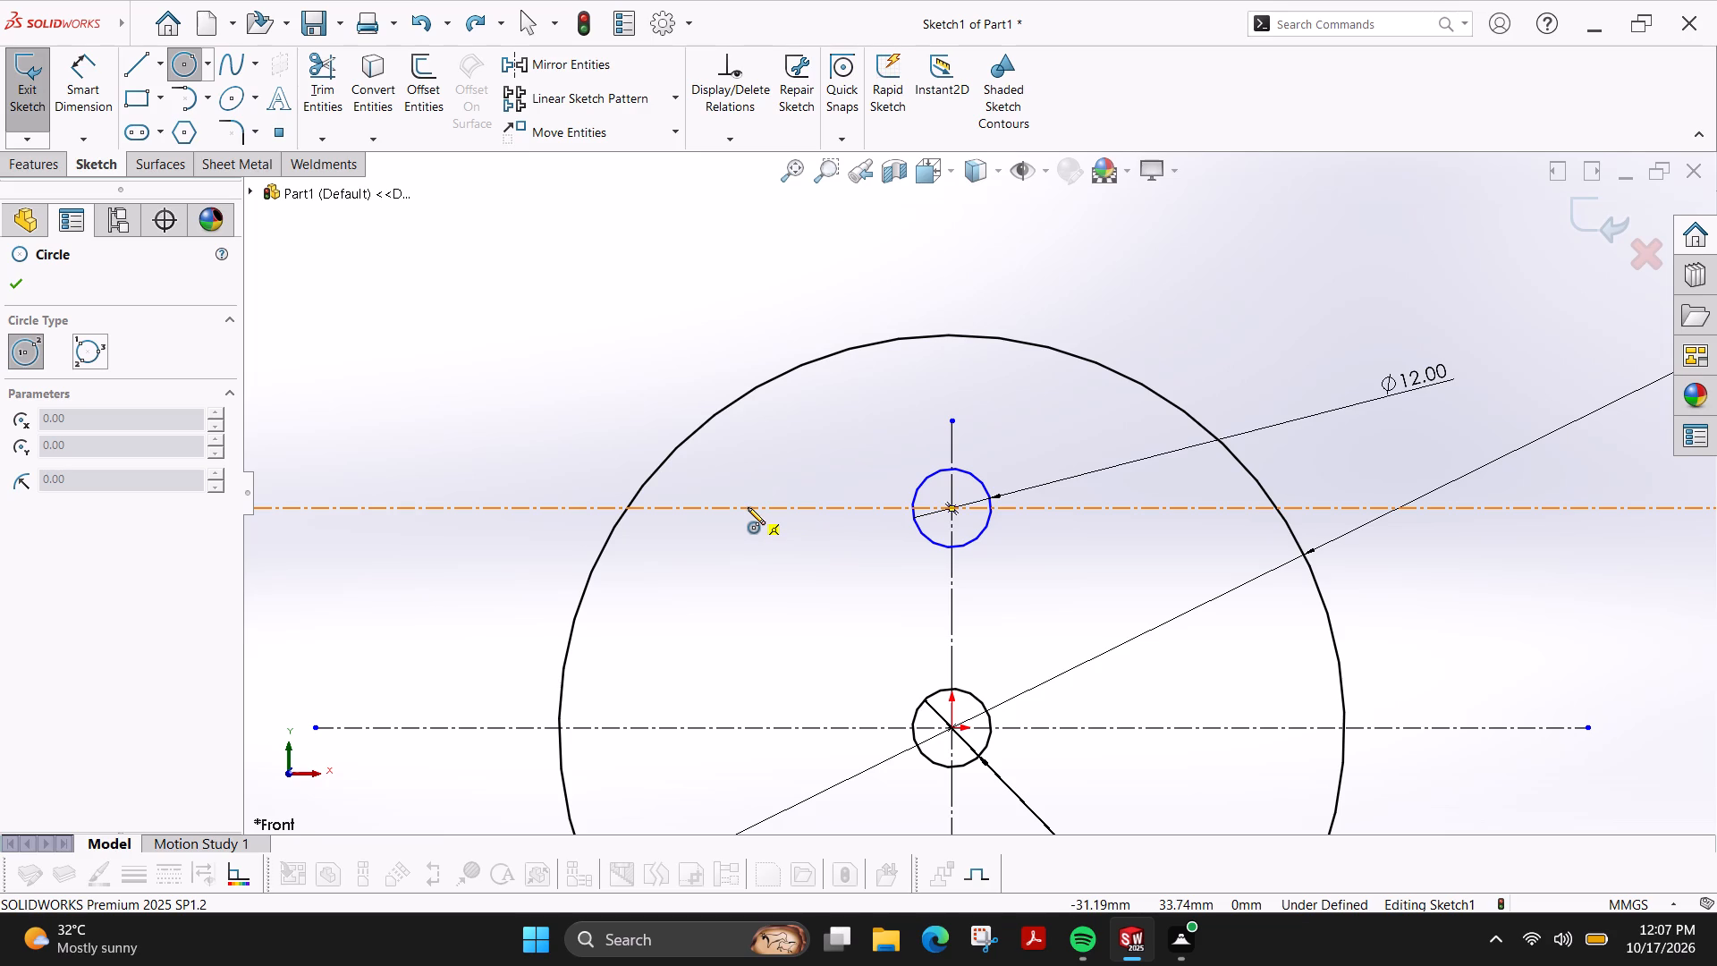
left_click(748, 507)
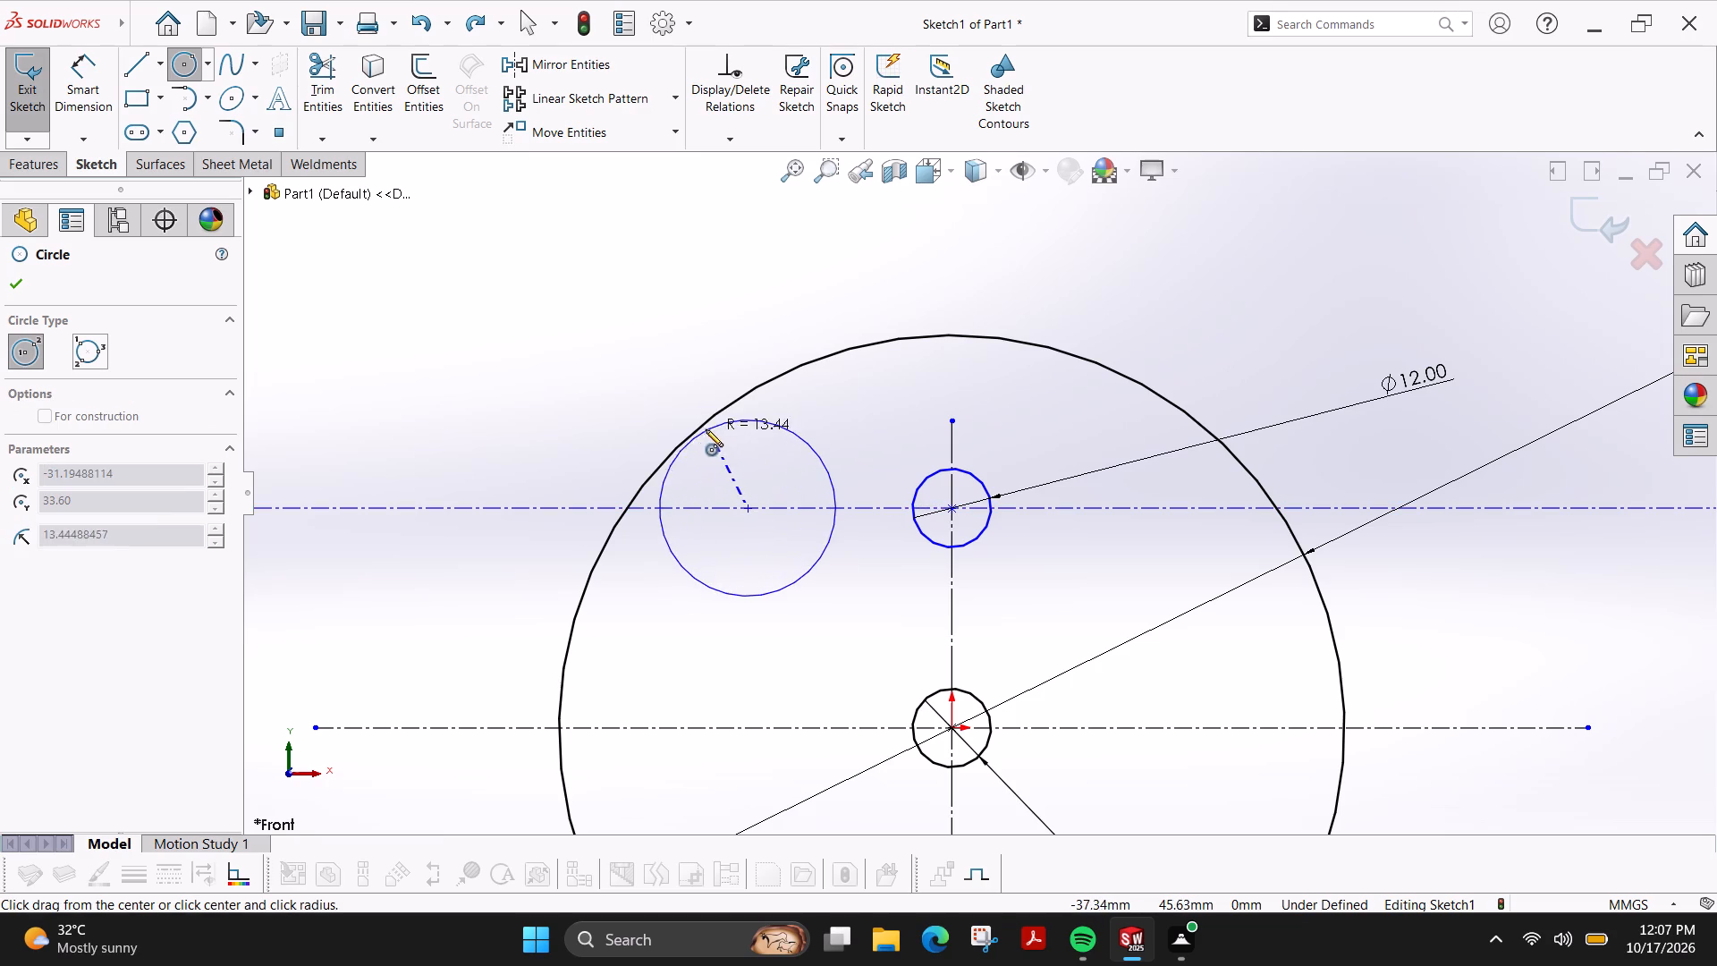
left_click(684, 441)
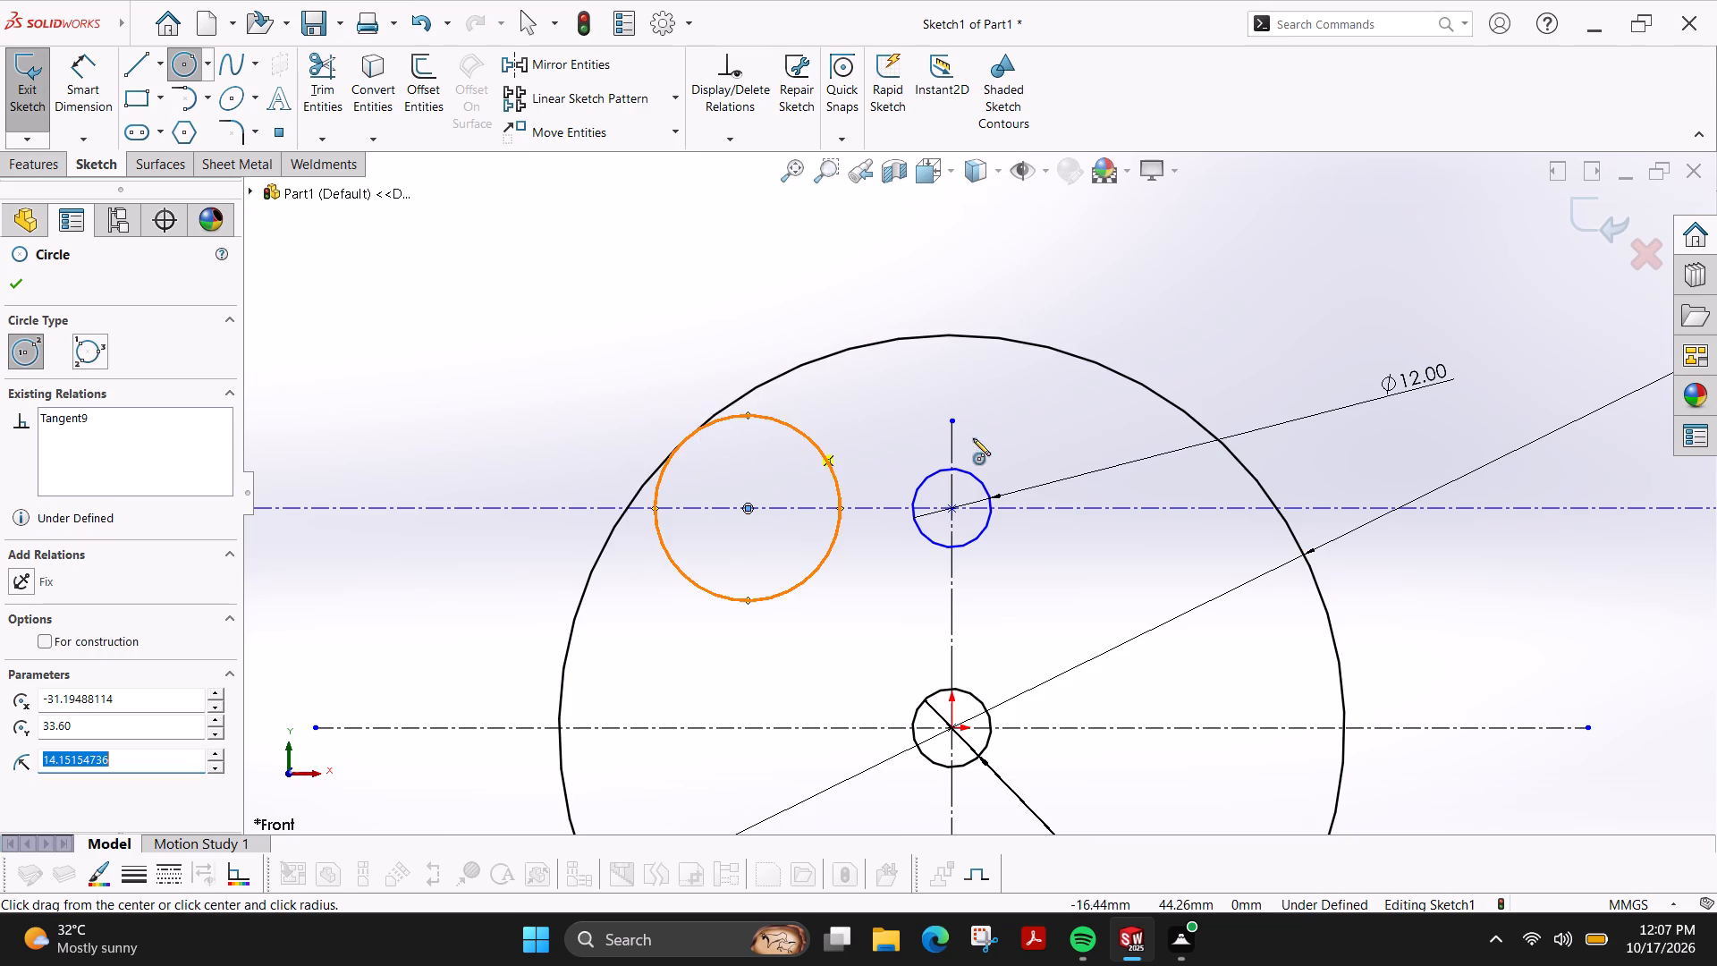
left_click(1140, 507)
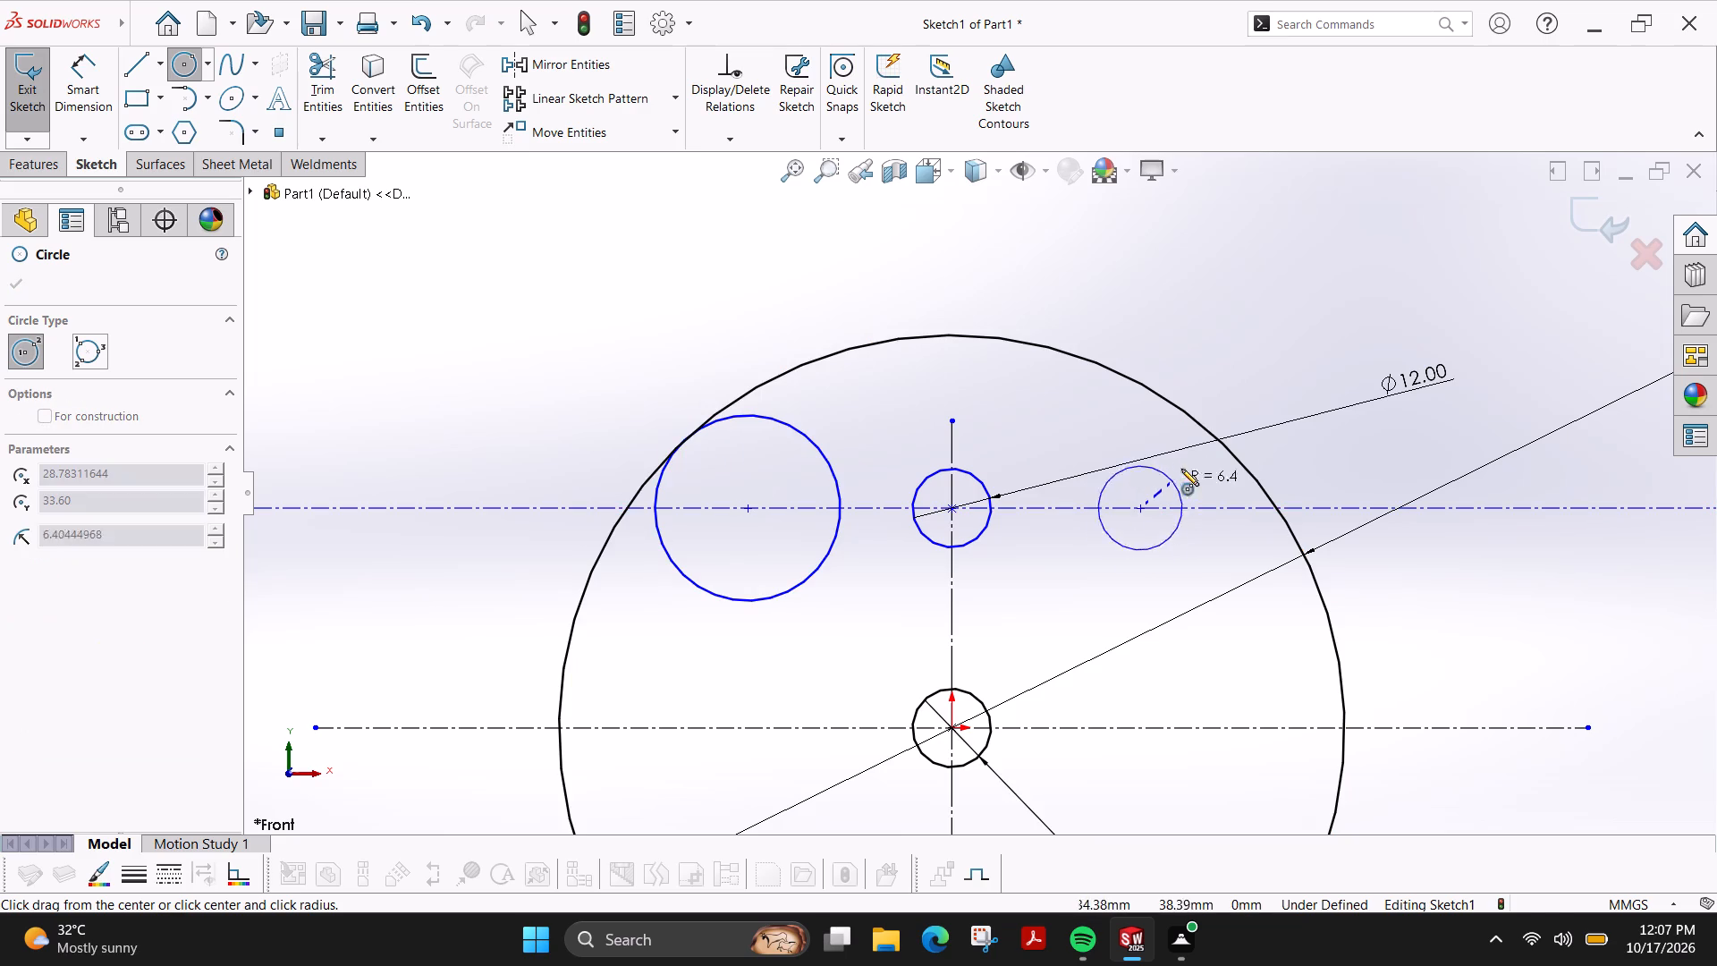
left_click(1212, 437)
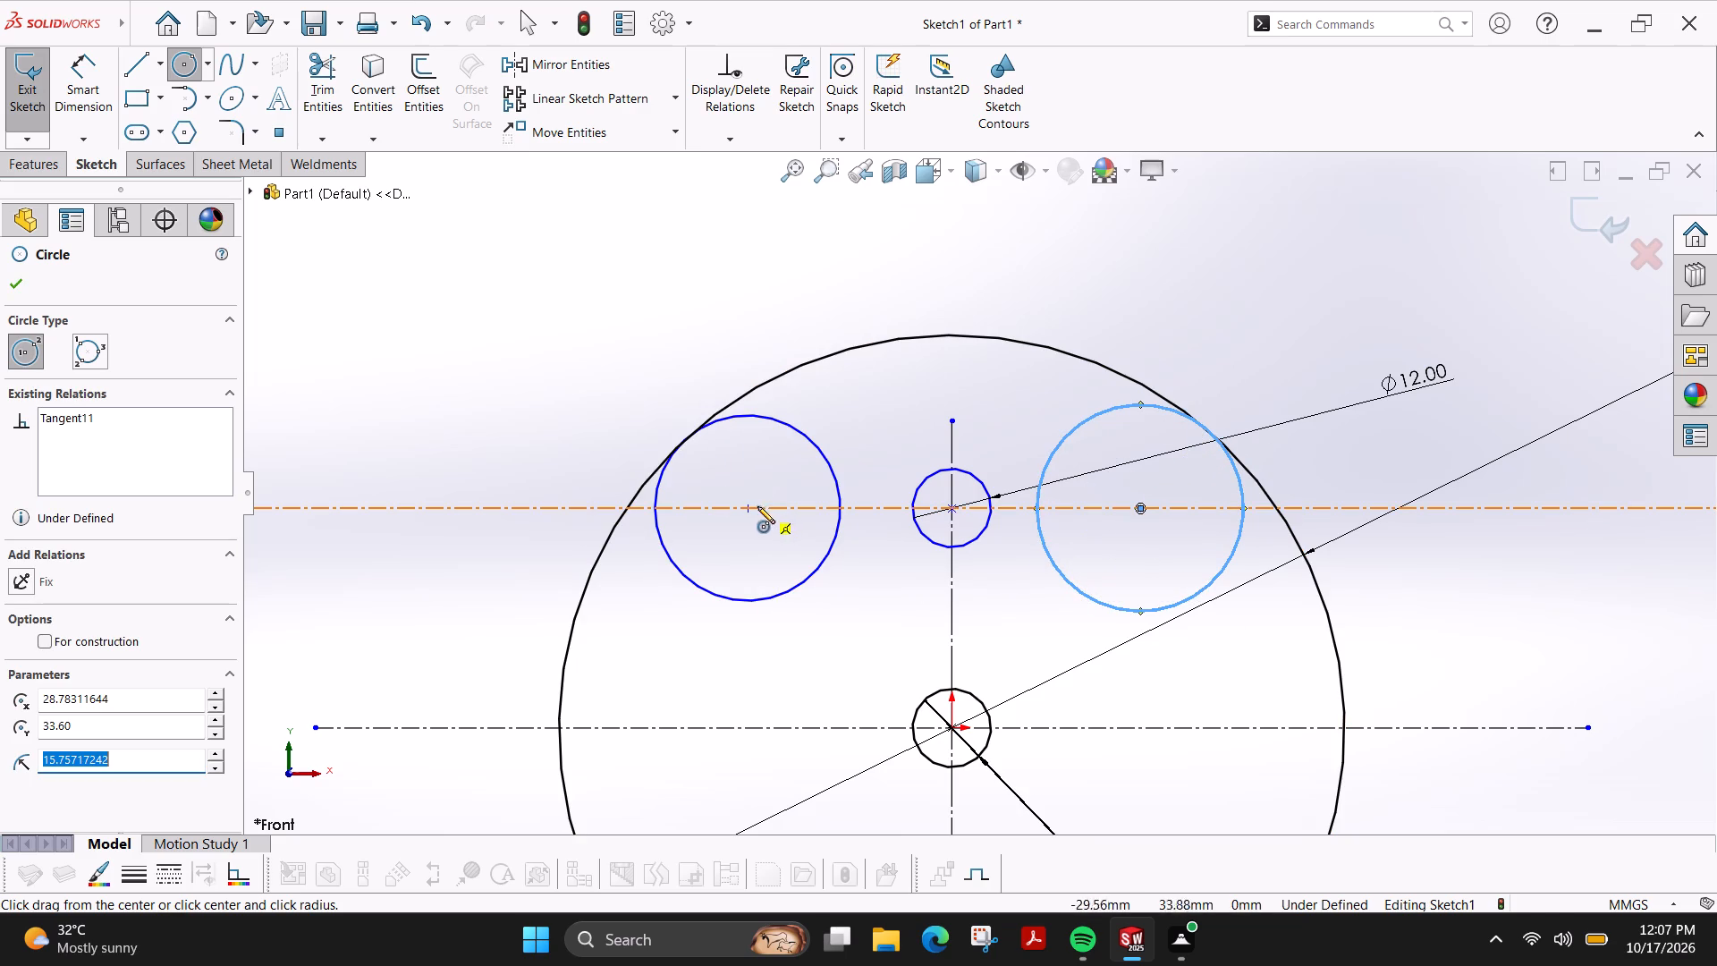
Sketch a concentric circle inside each tangent side circle, about 6.3 mm radius in the left one and 8.3 mm in the right one.
left_click(749, 506)
left_click(783, 487)
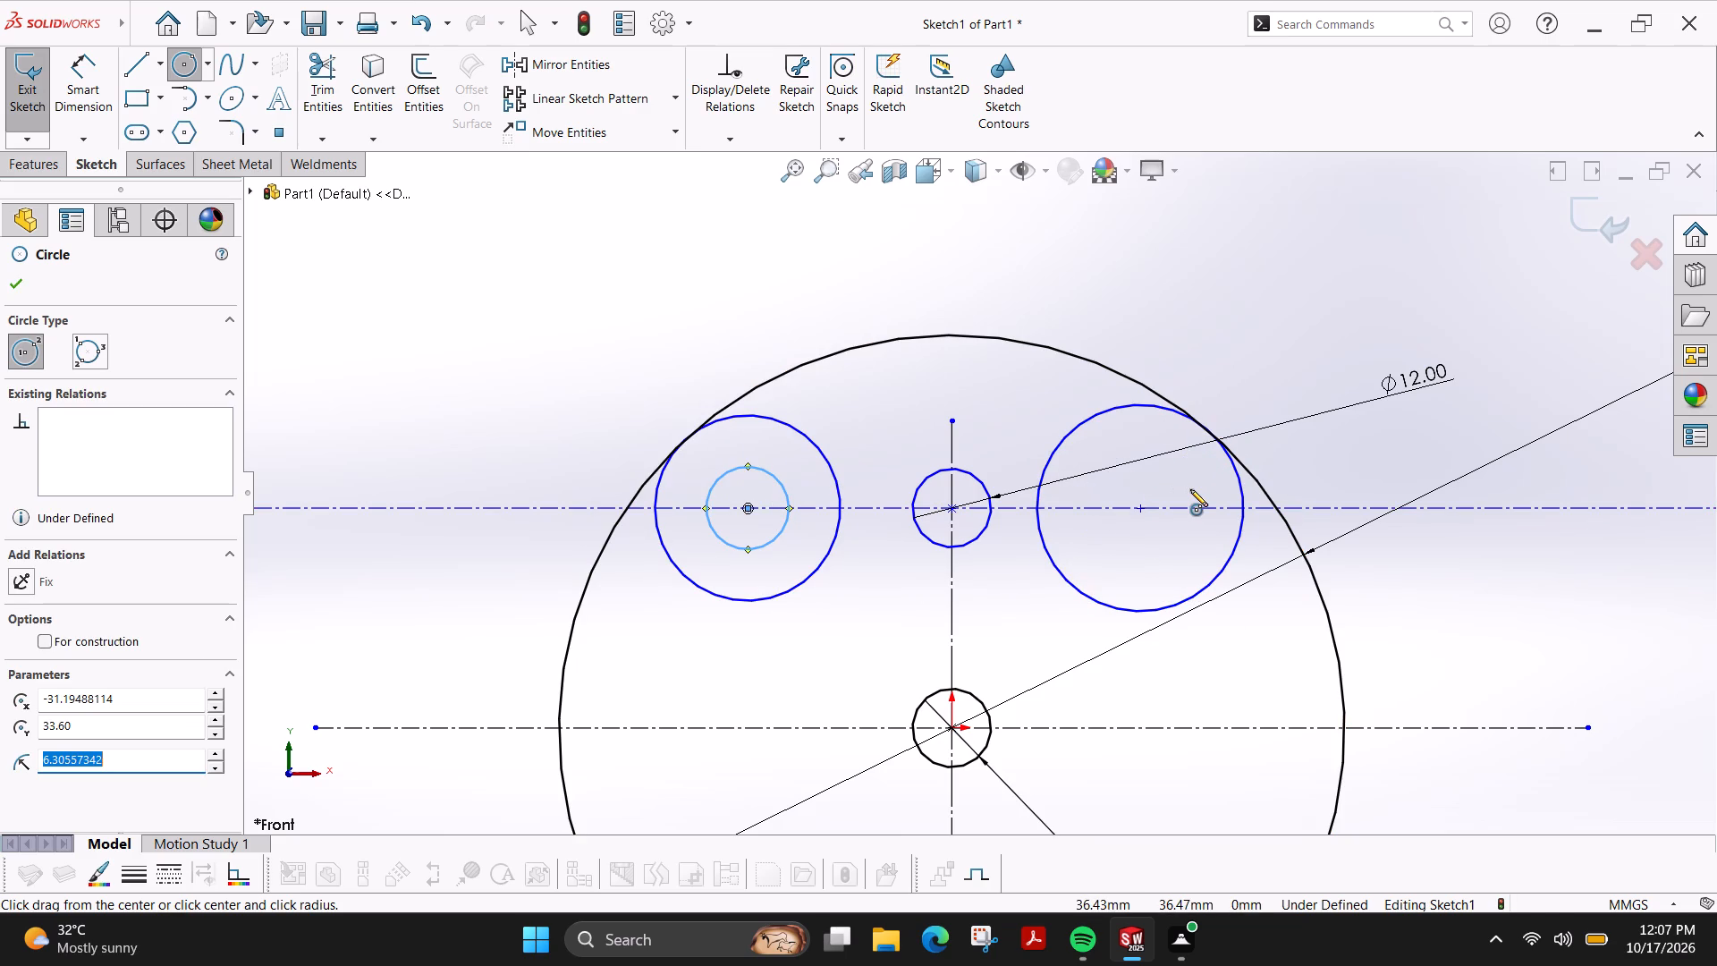
left_click(1140, 507)
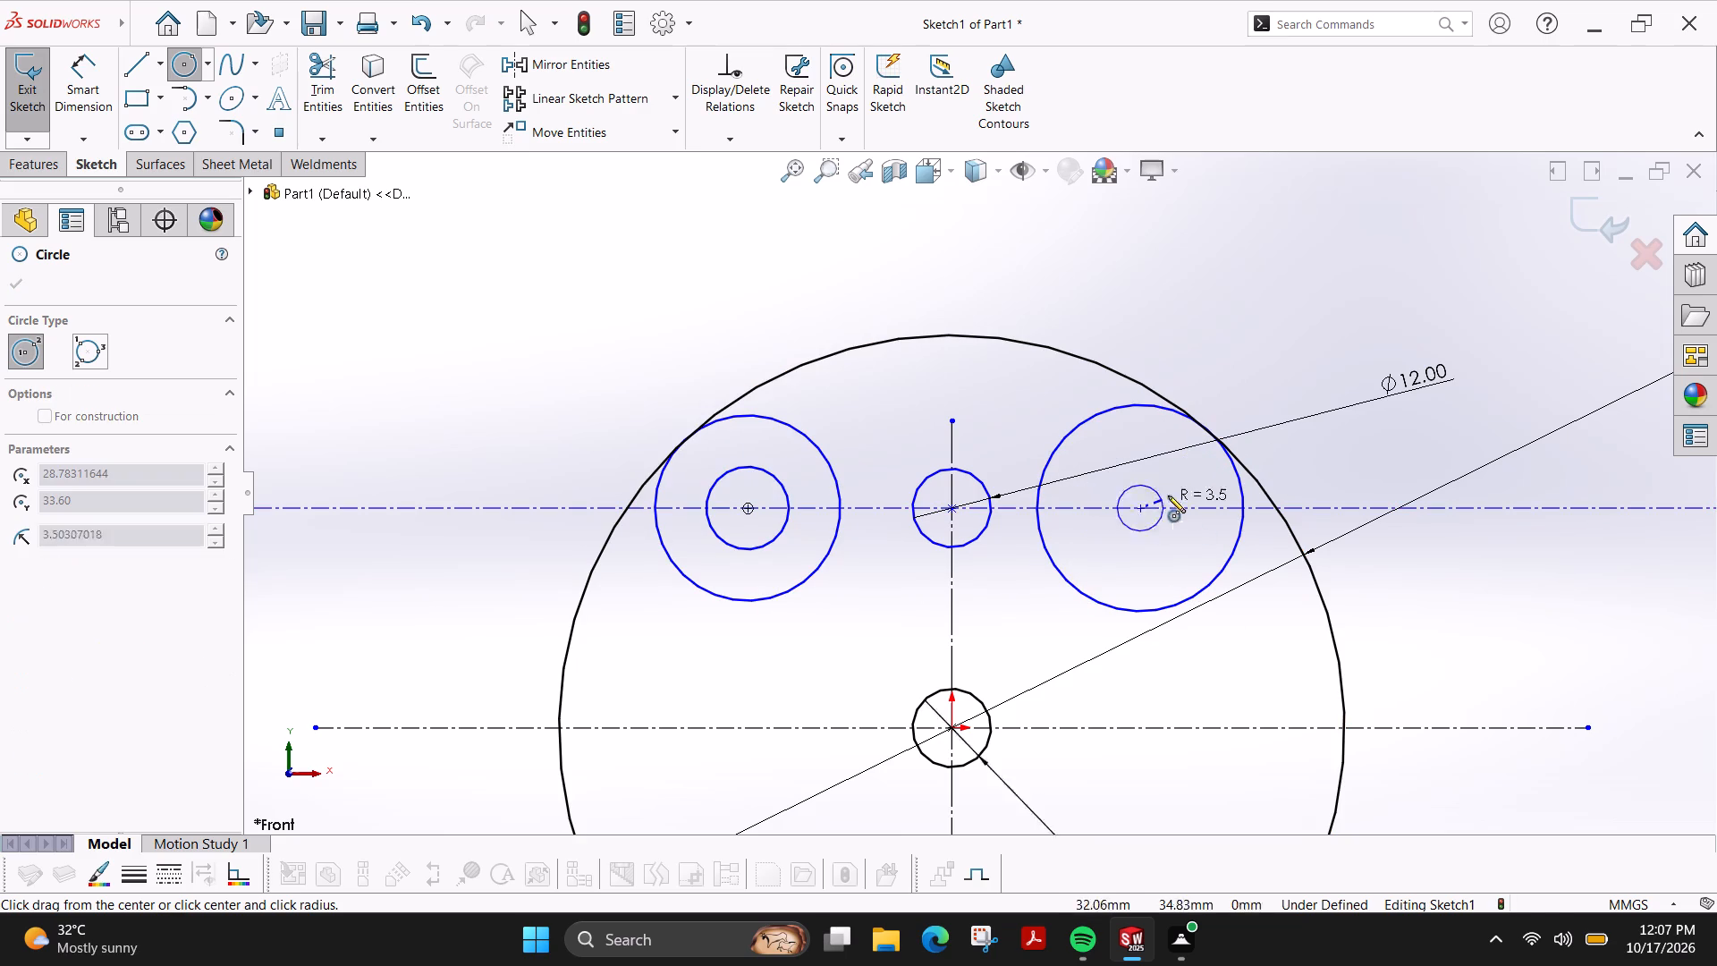
left_click(1188, 481)
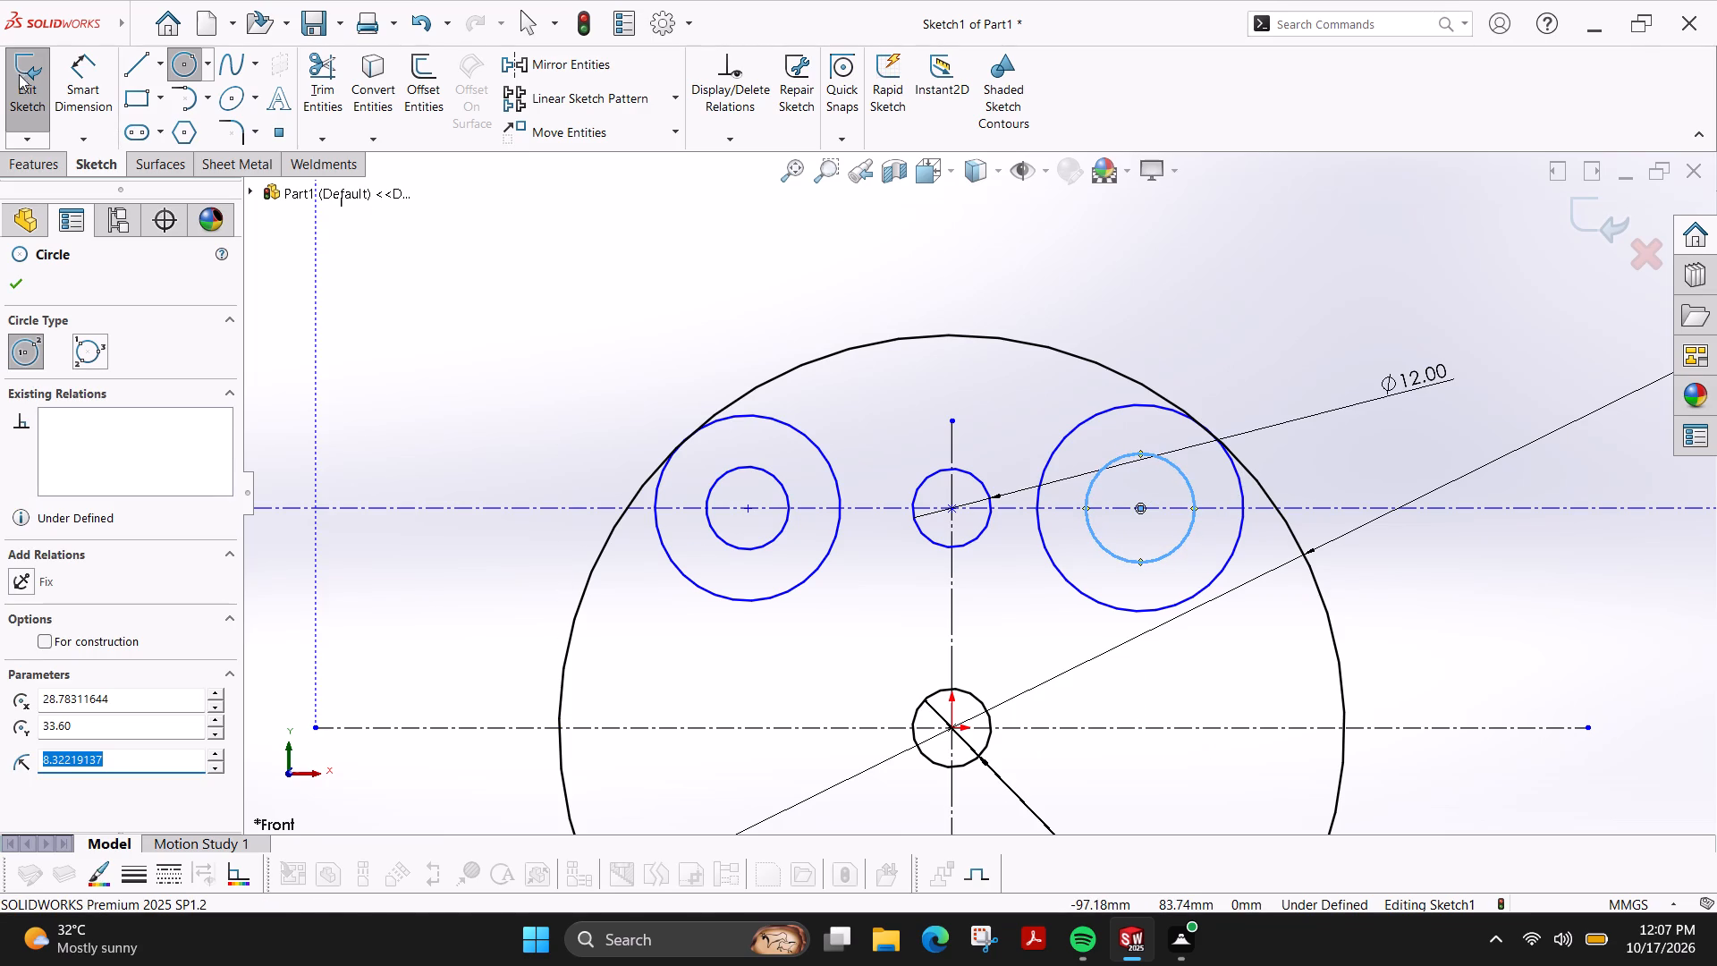
Dimension the horizontal distance between the centres of the left and right circle pairs to 65 mm.
left_click(83, 101)
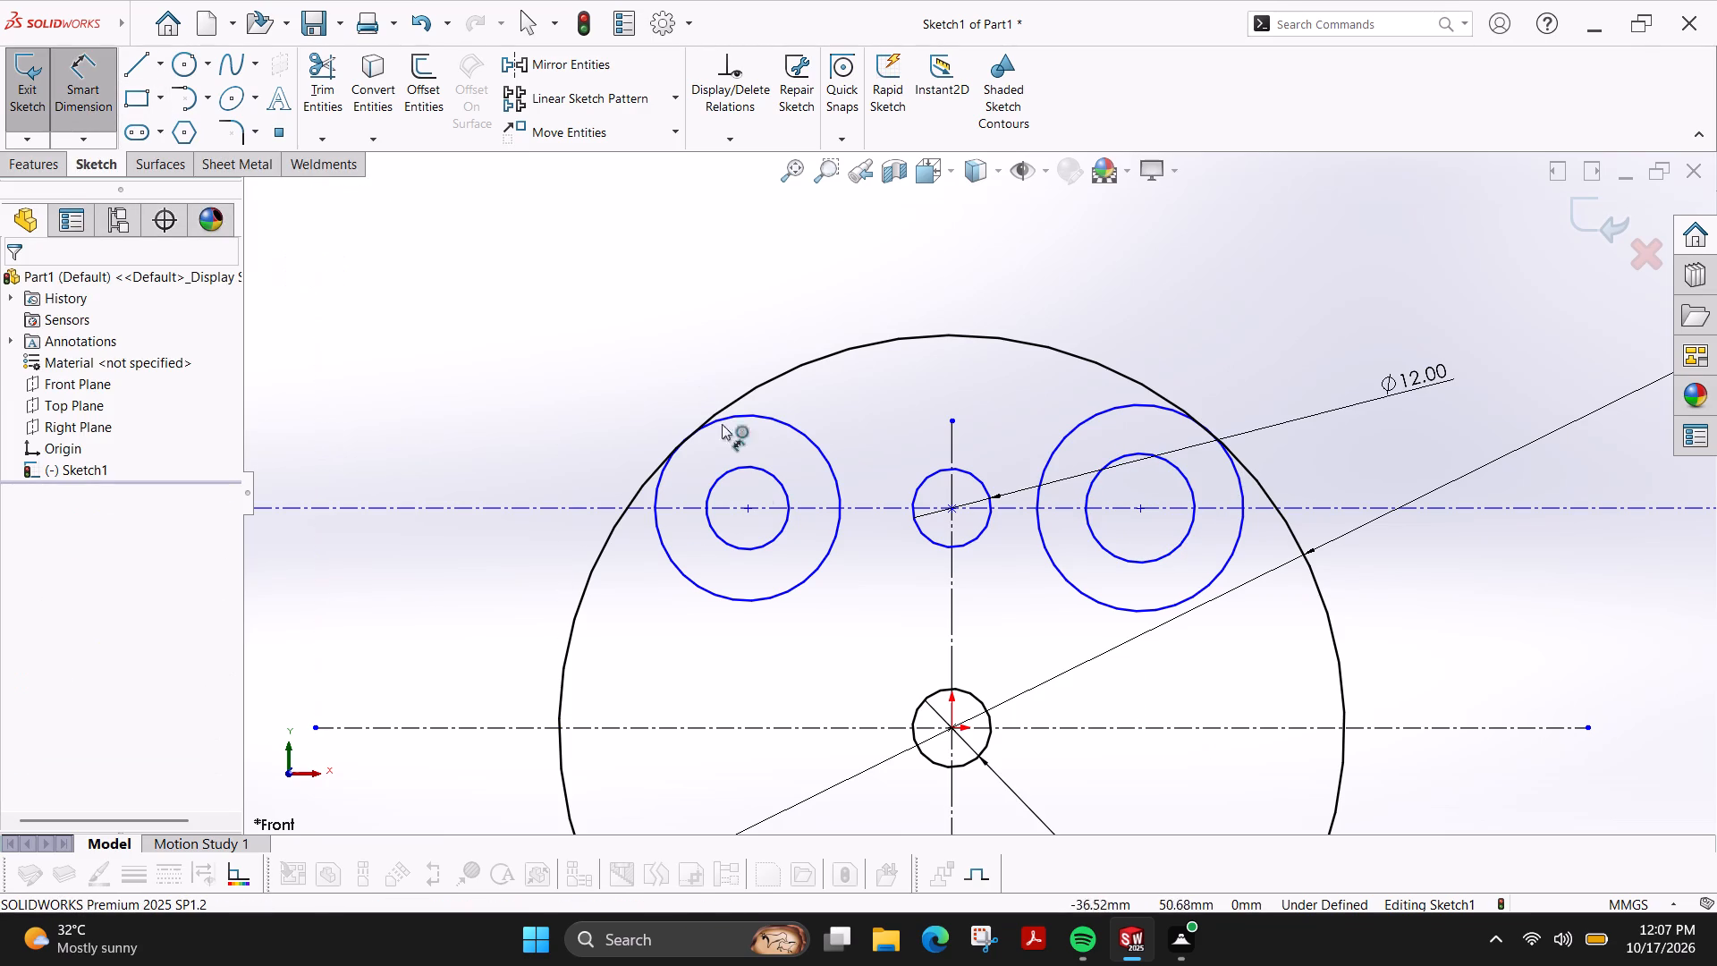
left_click(745, 506)
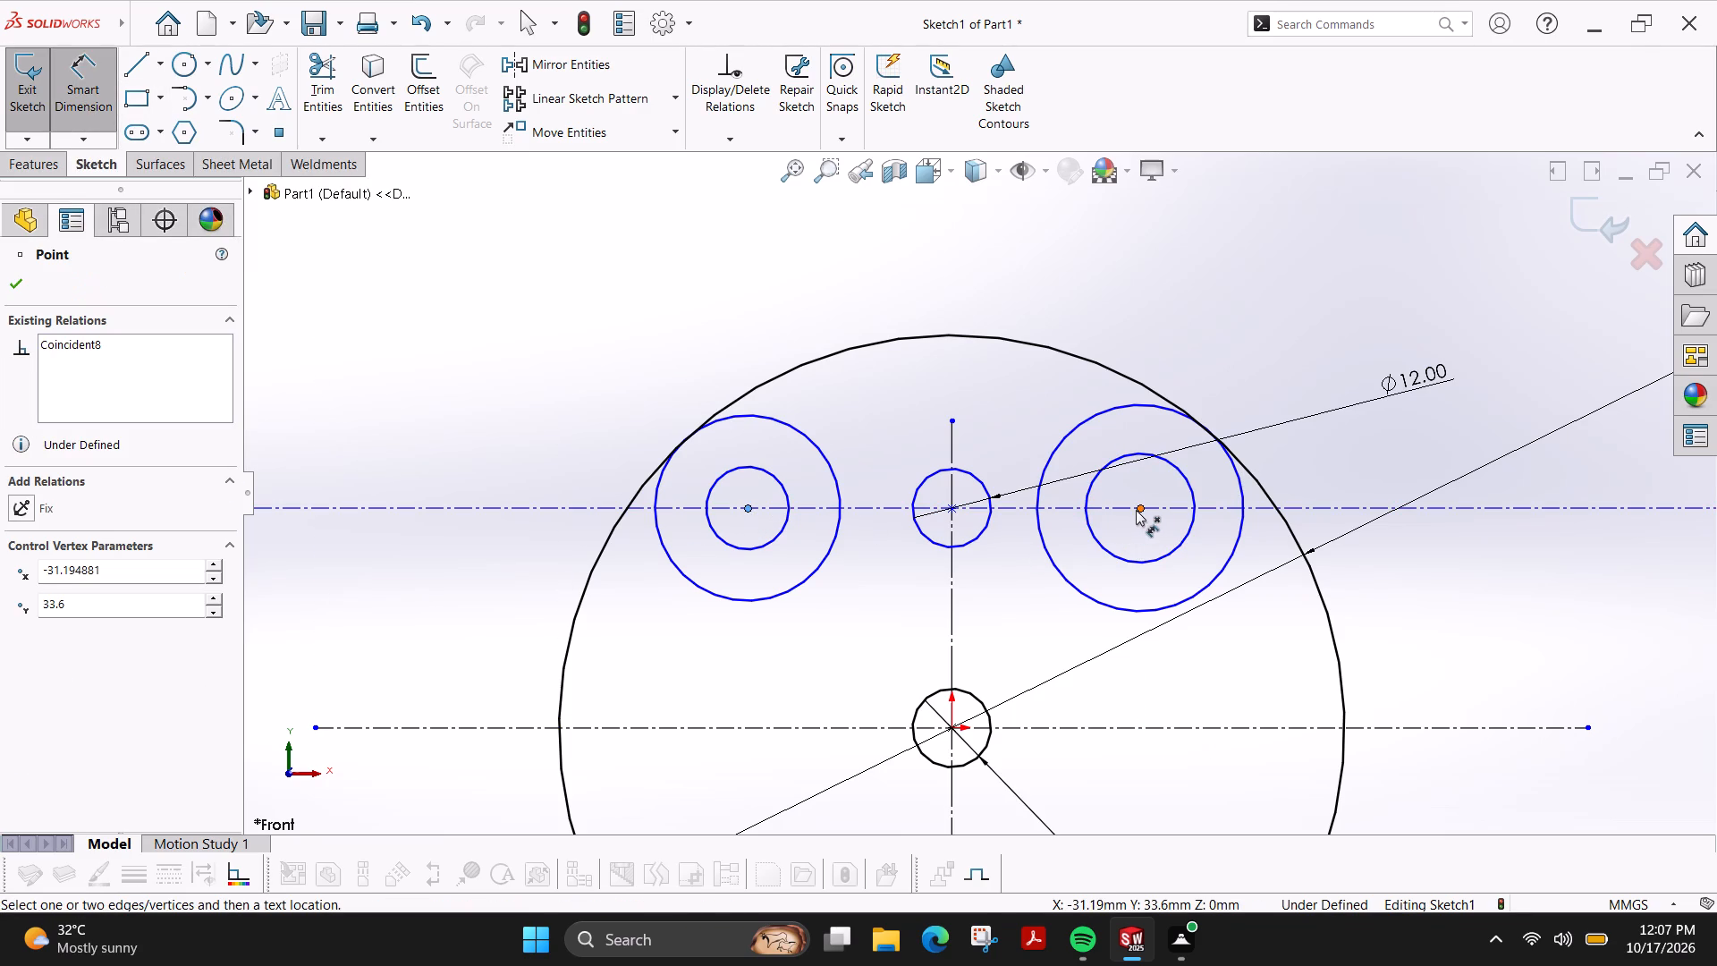
left_click(1138, 510)
left_click(927, 258)
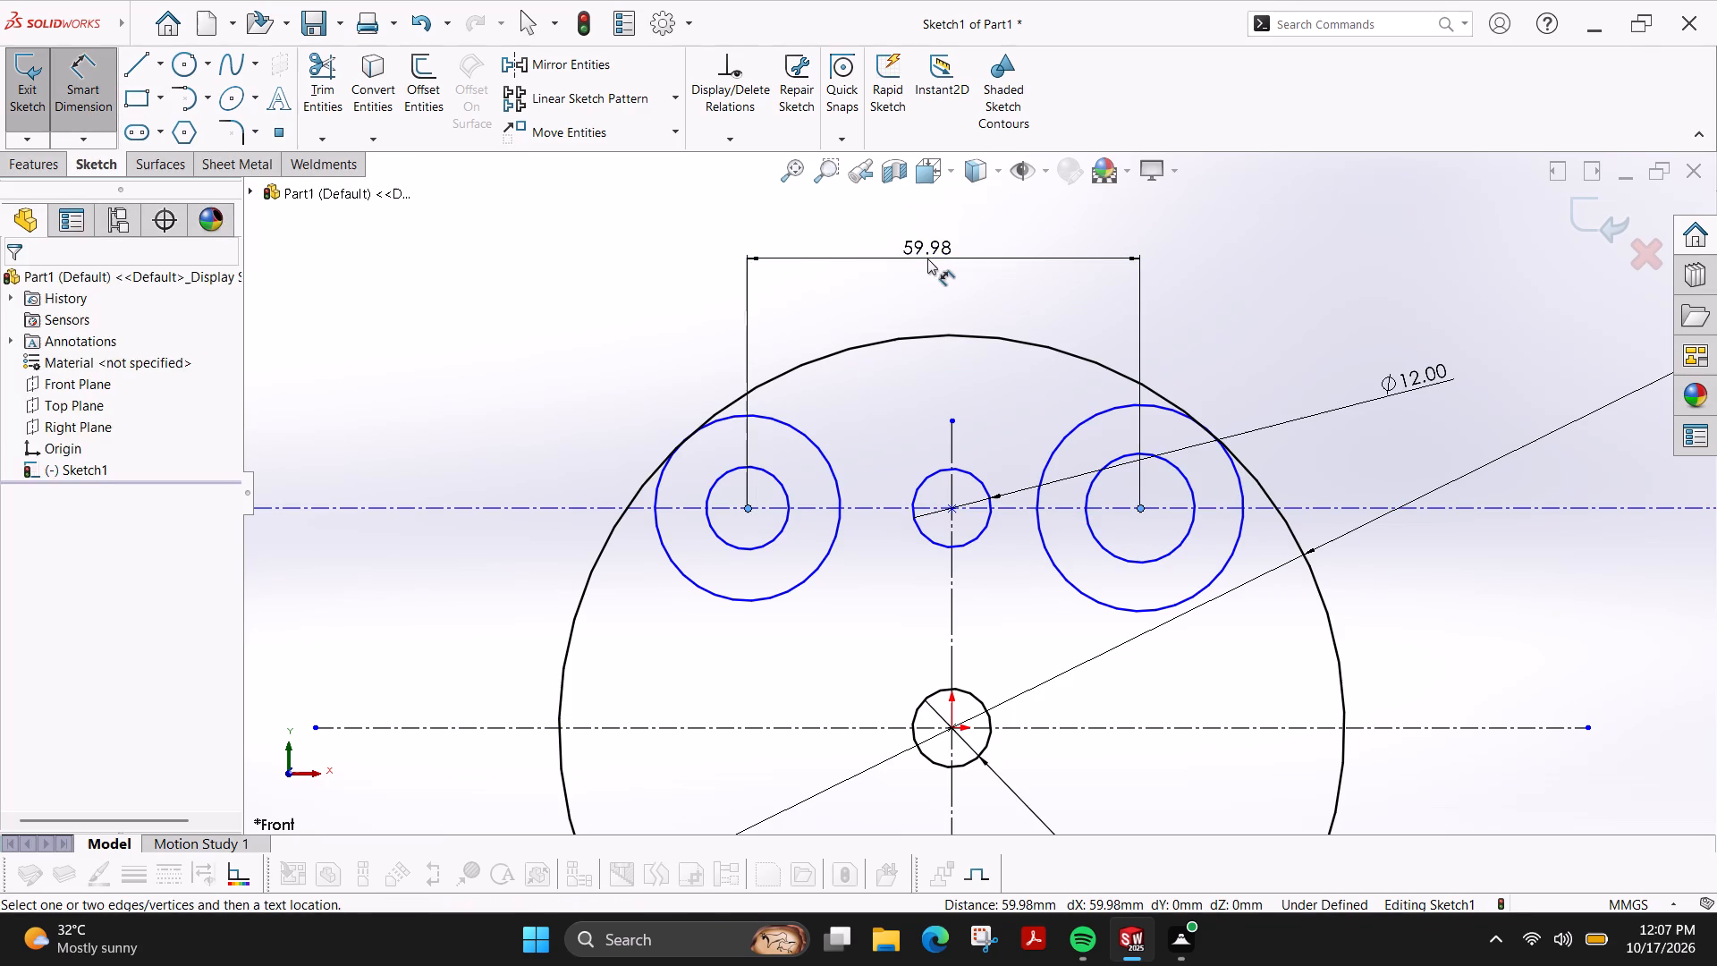
type("65")
key("Return")
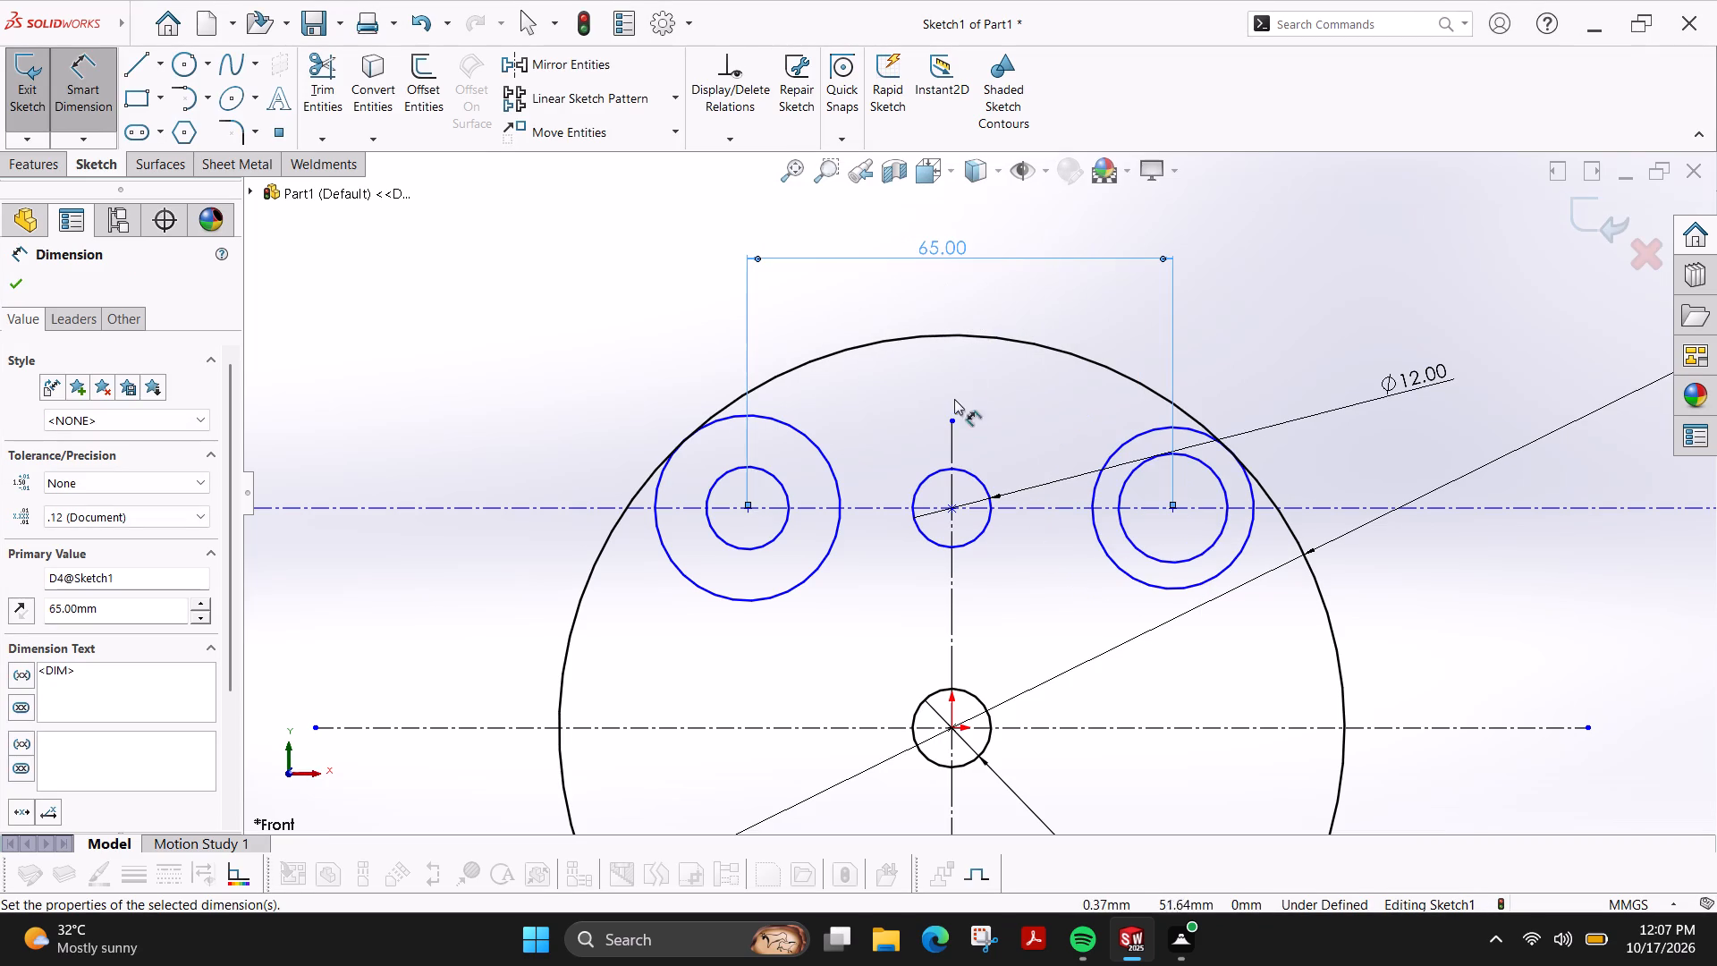
Dimension the distance from the vertical centreline to the left circle pair's centre to 32.5 mm.
left_click(952, 445)
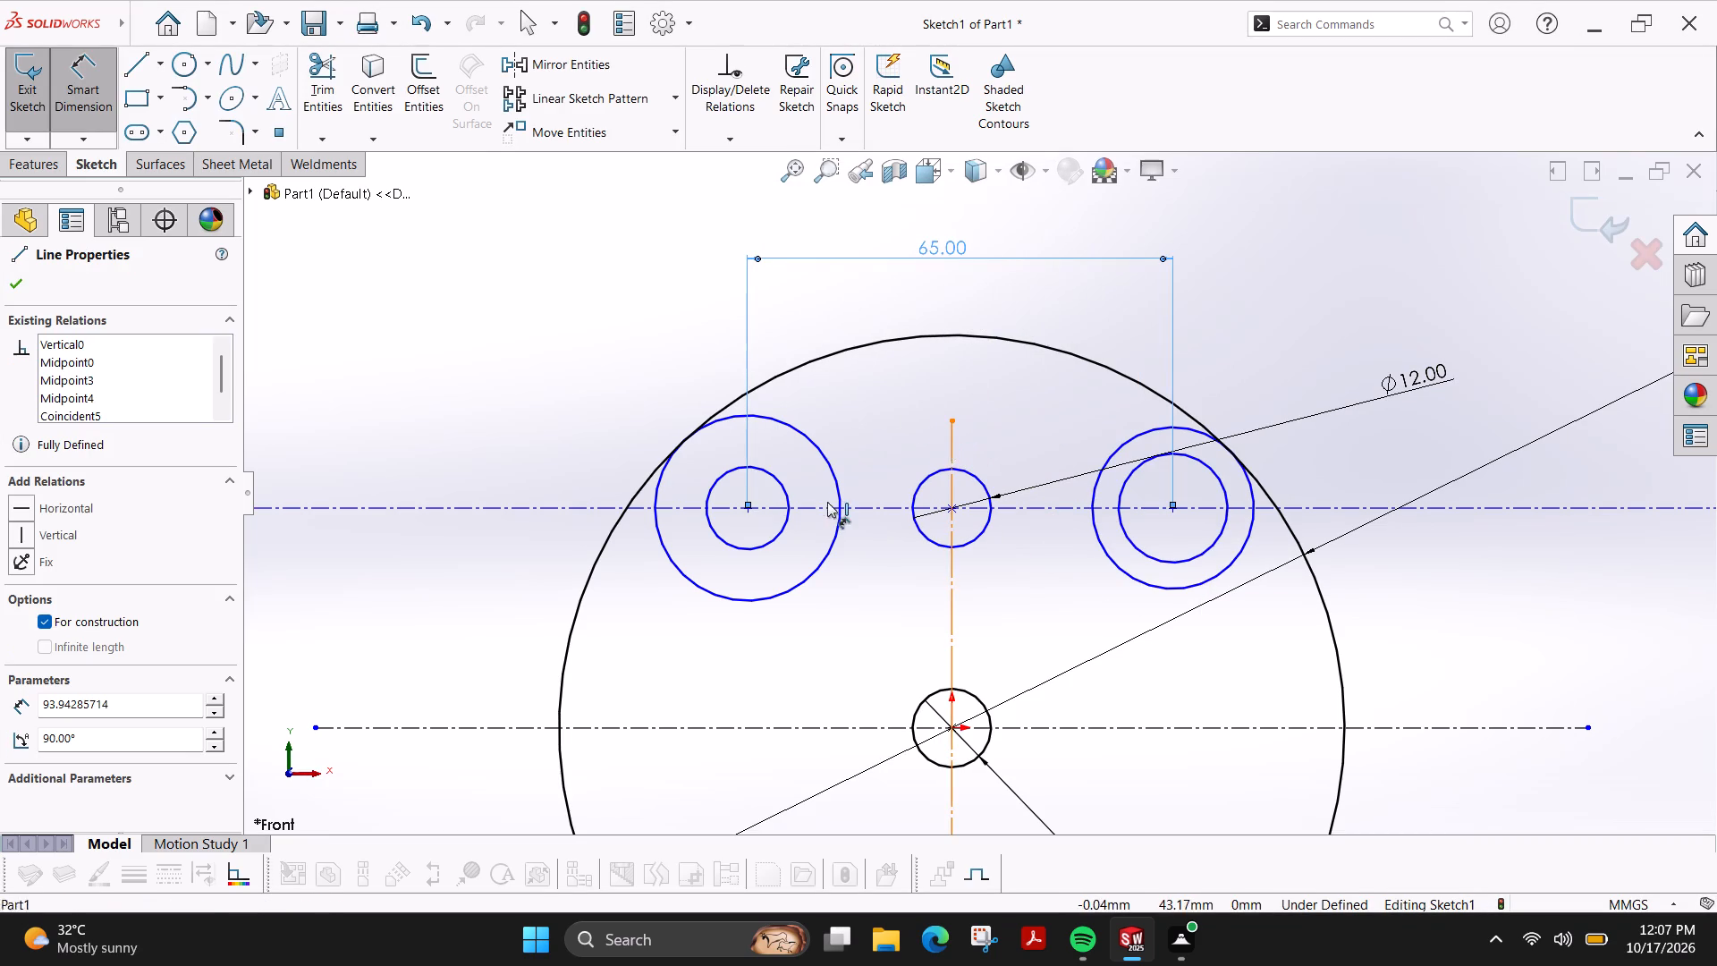
left_click(749, 508)
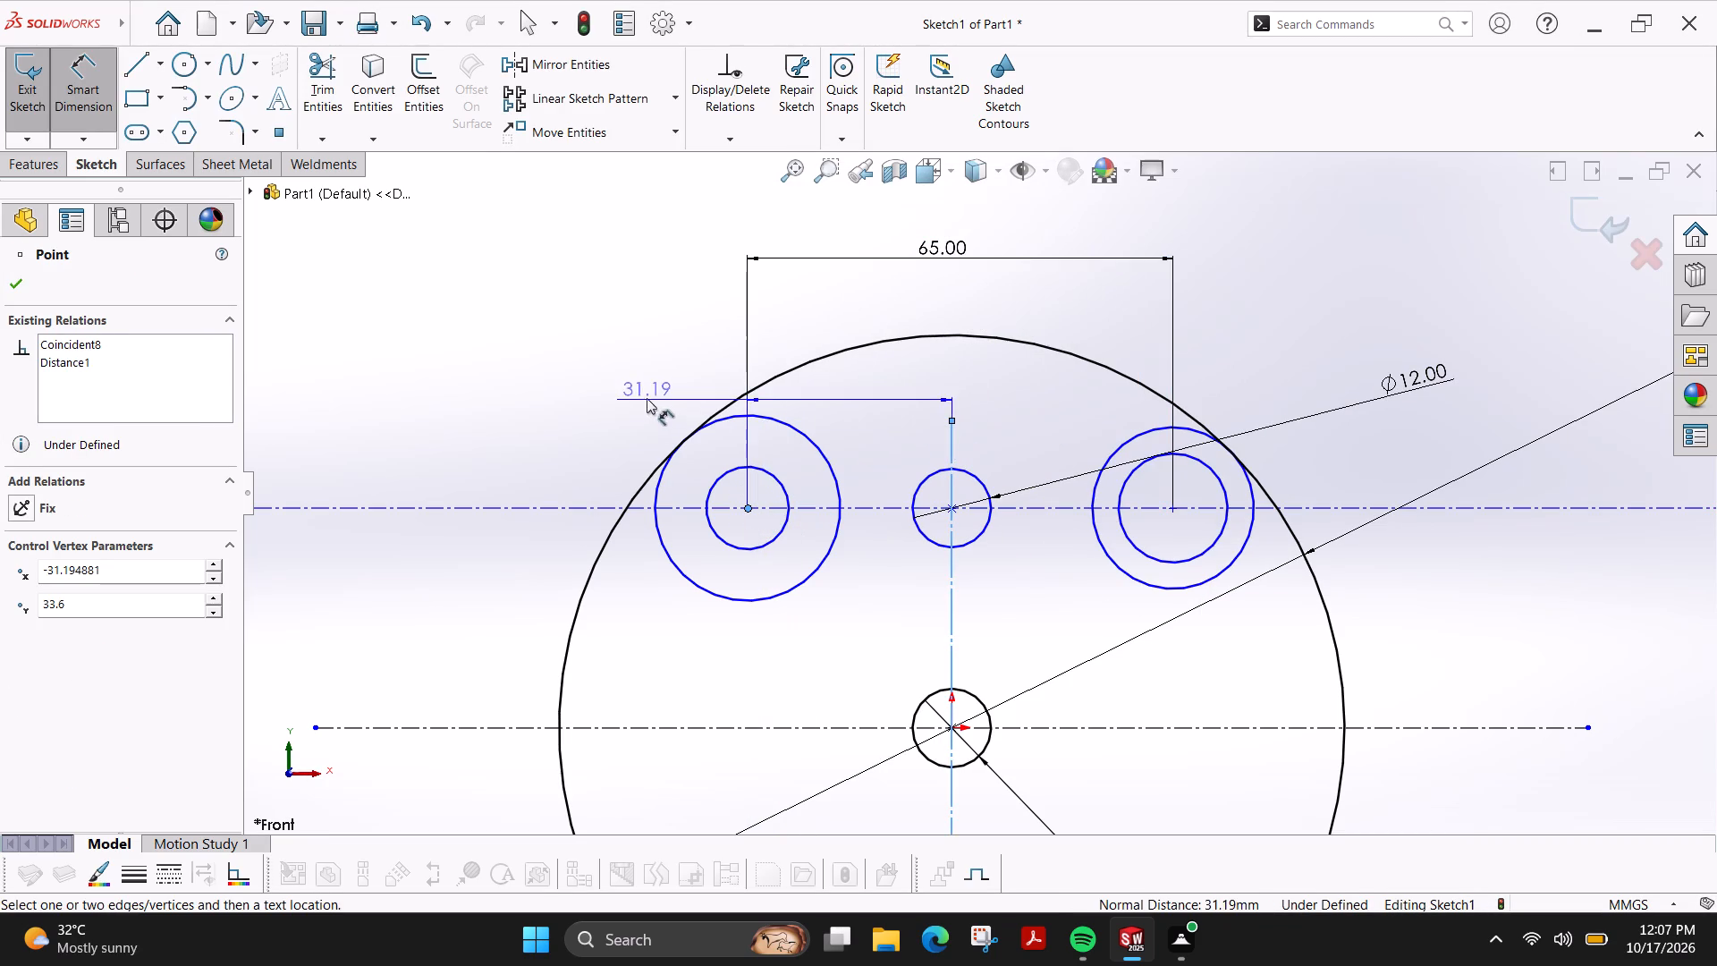
left_click(611, 309)
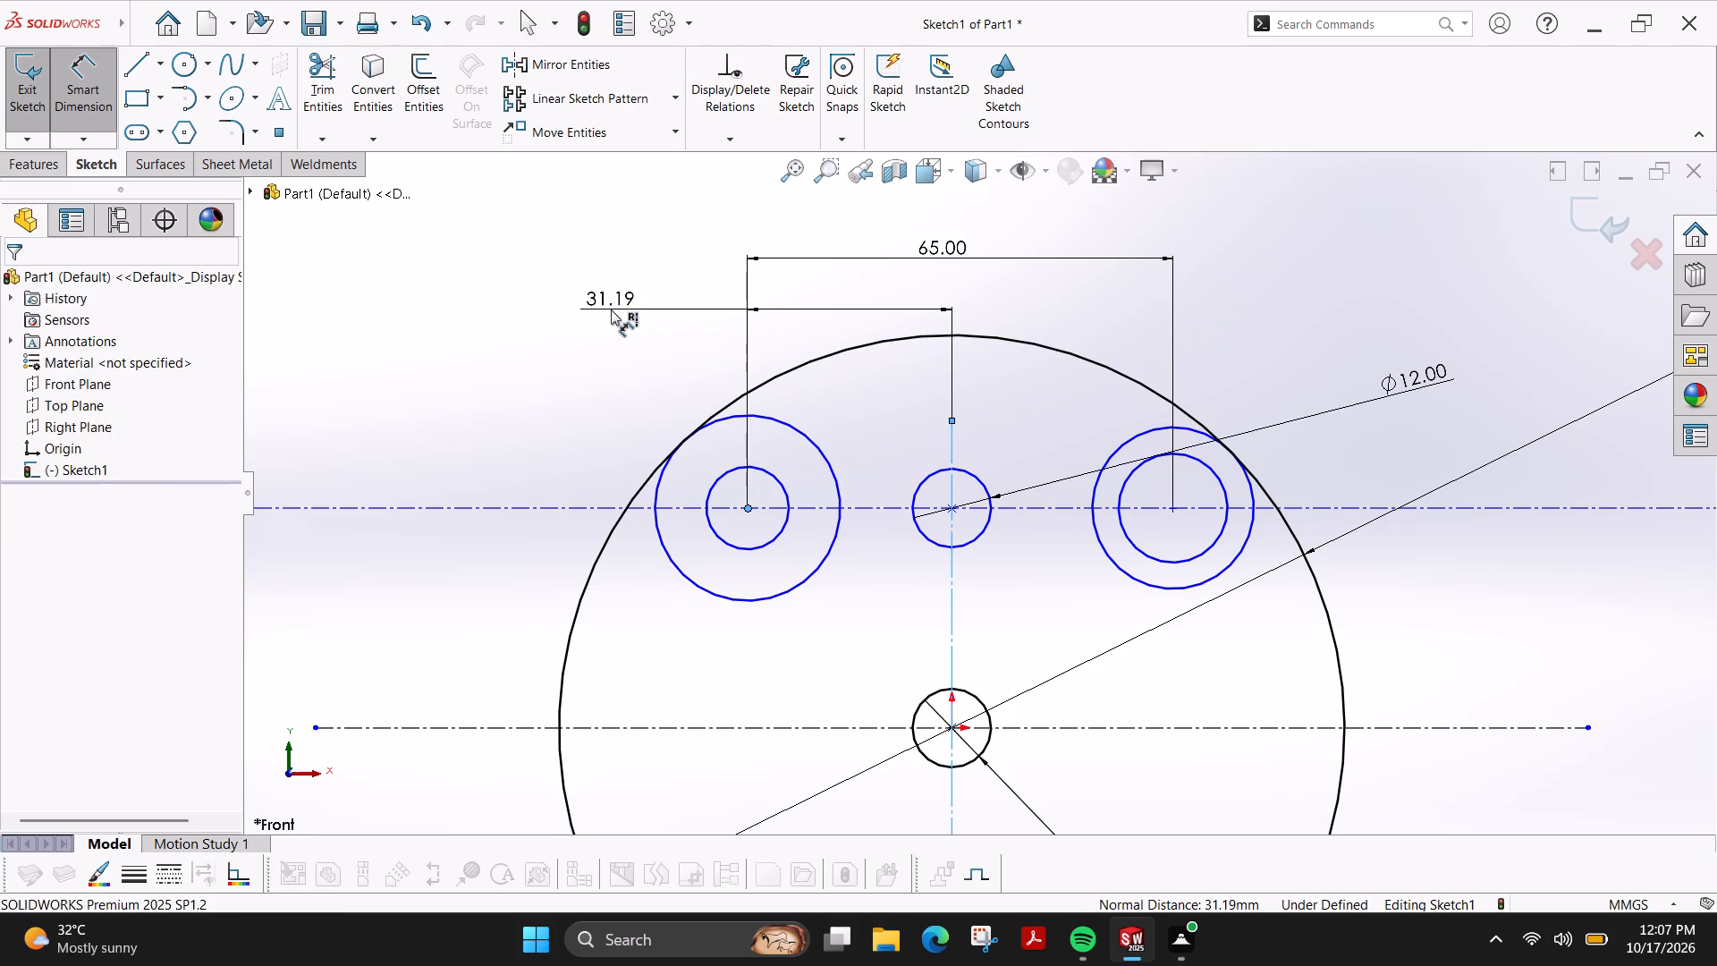
type("32.5")
key("Return")
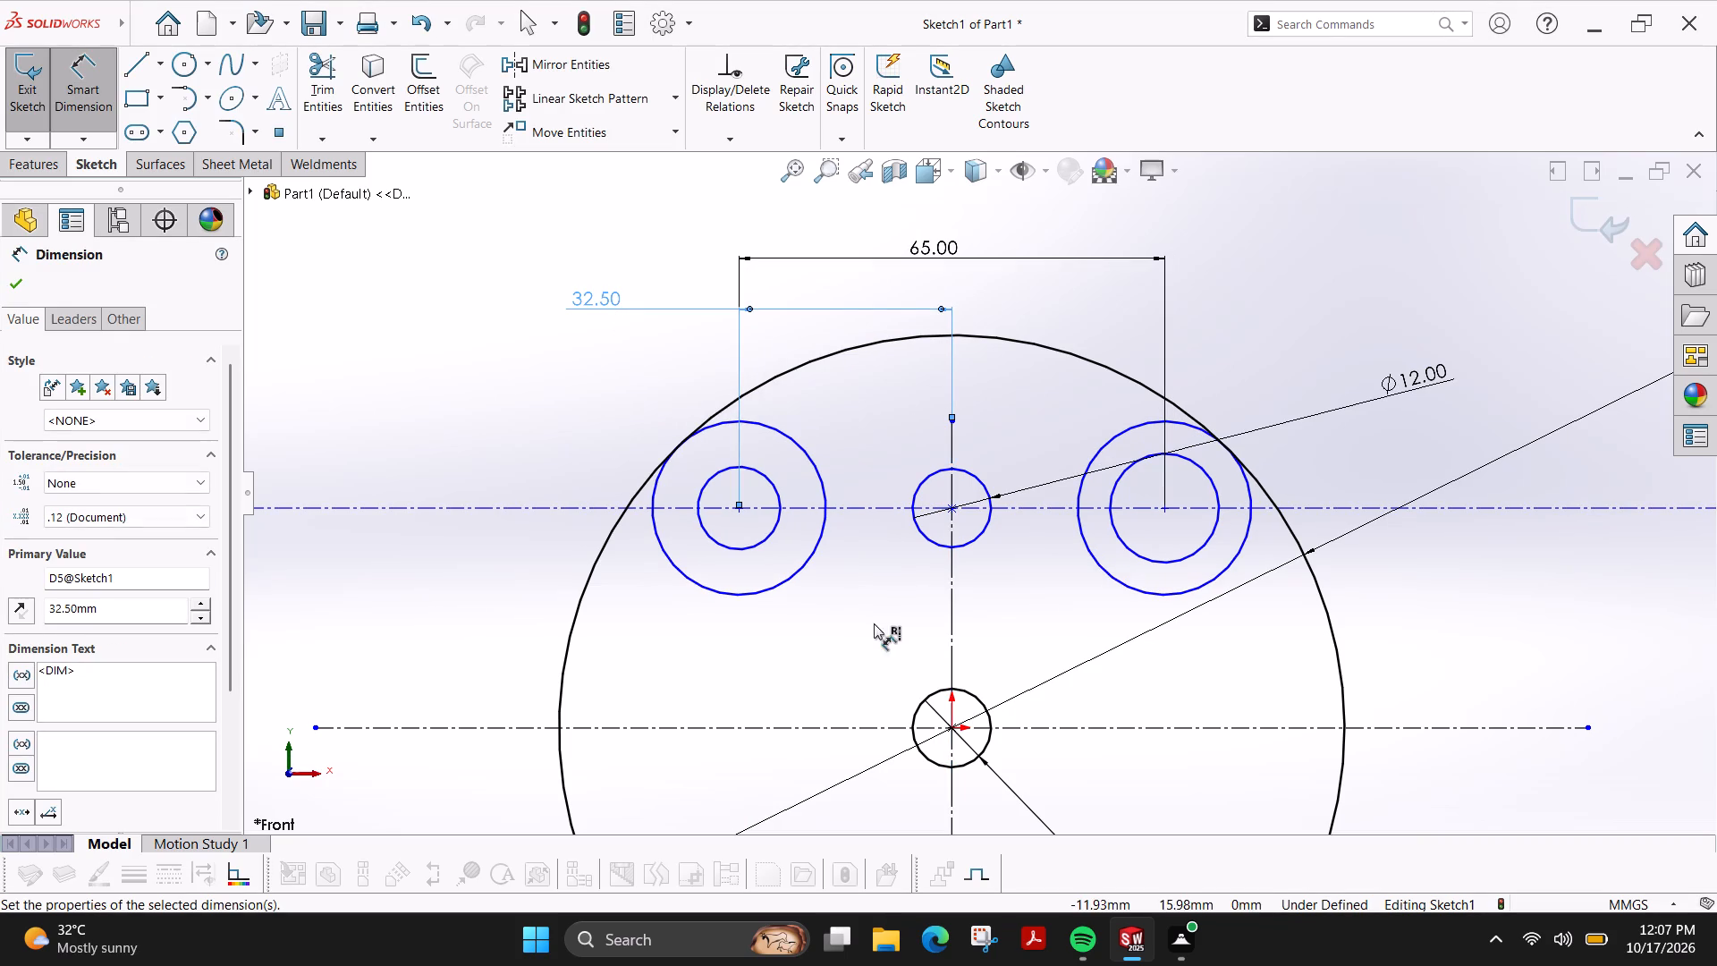
Dimension the outer circle of the left concentric pair to a 36 mm diameter.
left_click(672, 568)
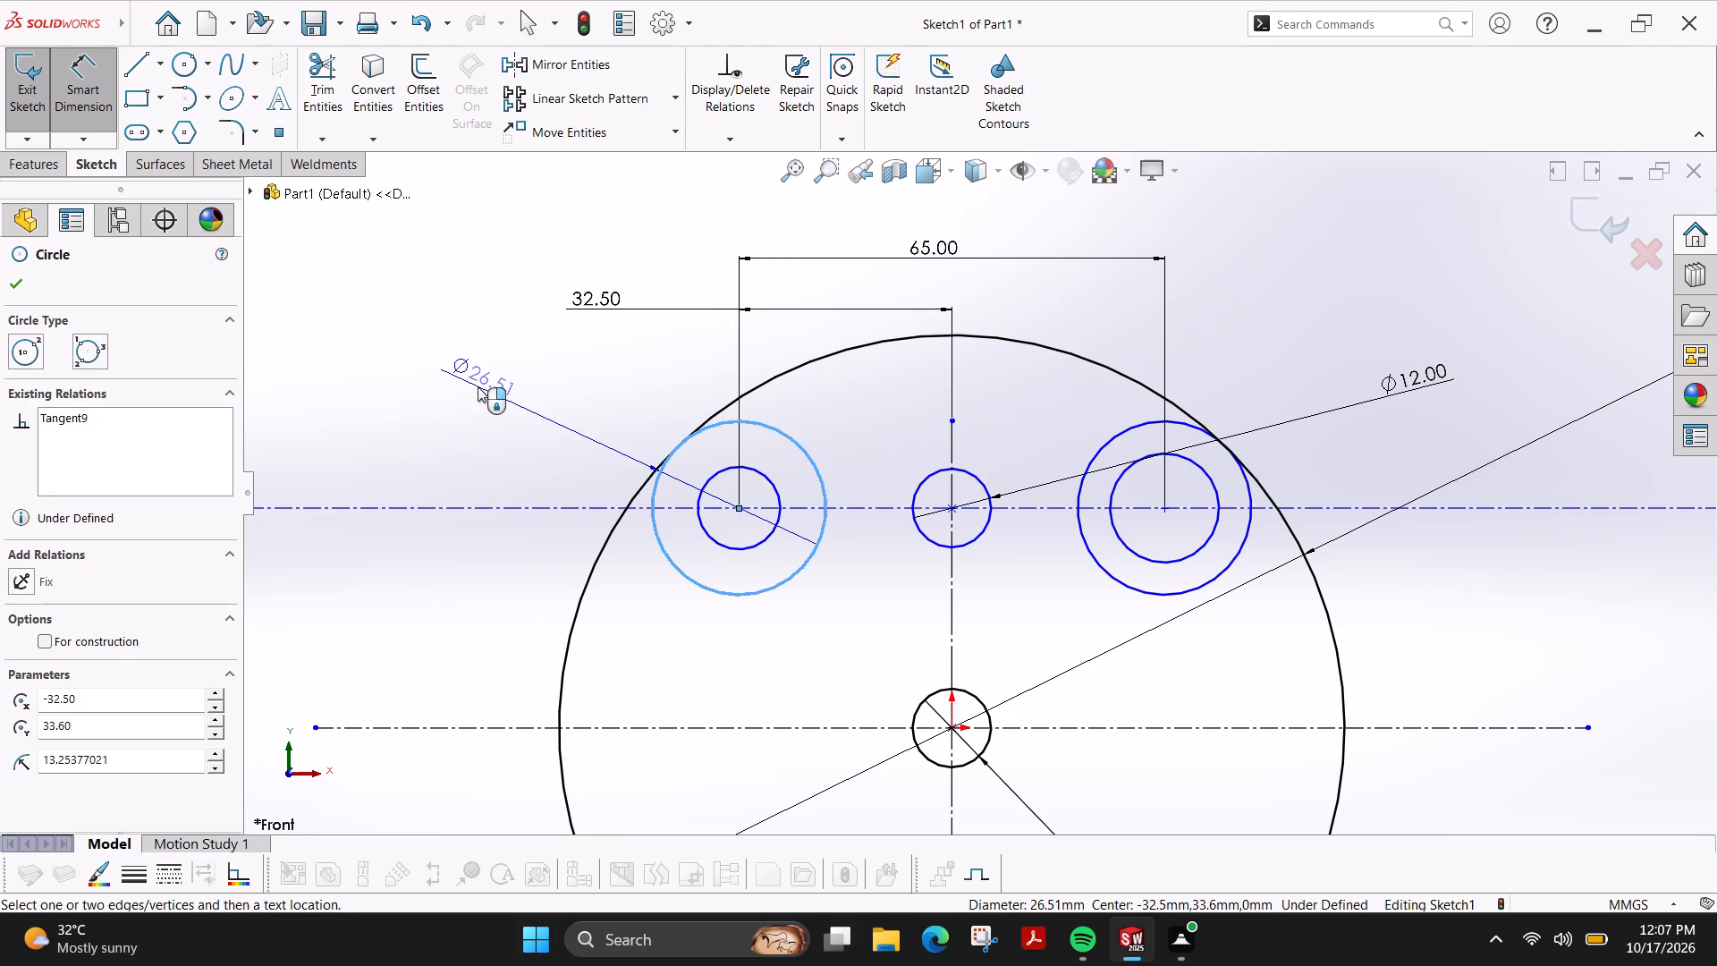
left_click(478, 386)
type("36")
key("Return")
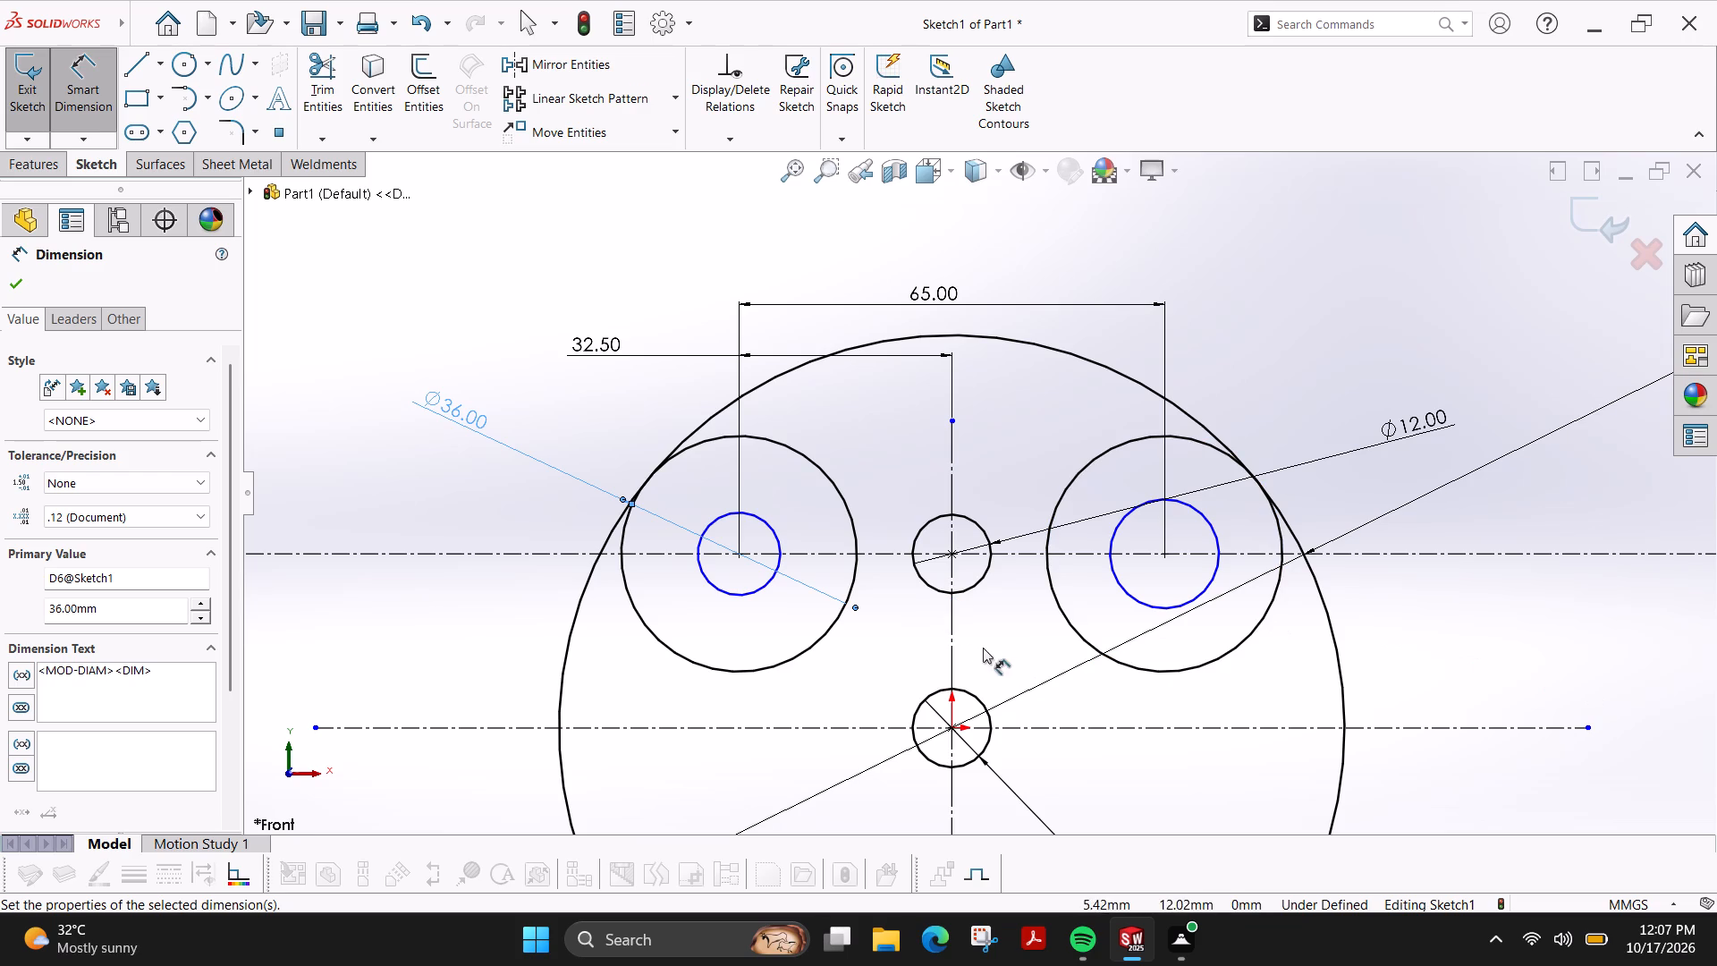
Dimension the gap between the left pair's outer and inner circles to 5 mm.
left_click(709, 665)
left_click(740, 592)
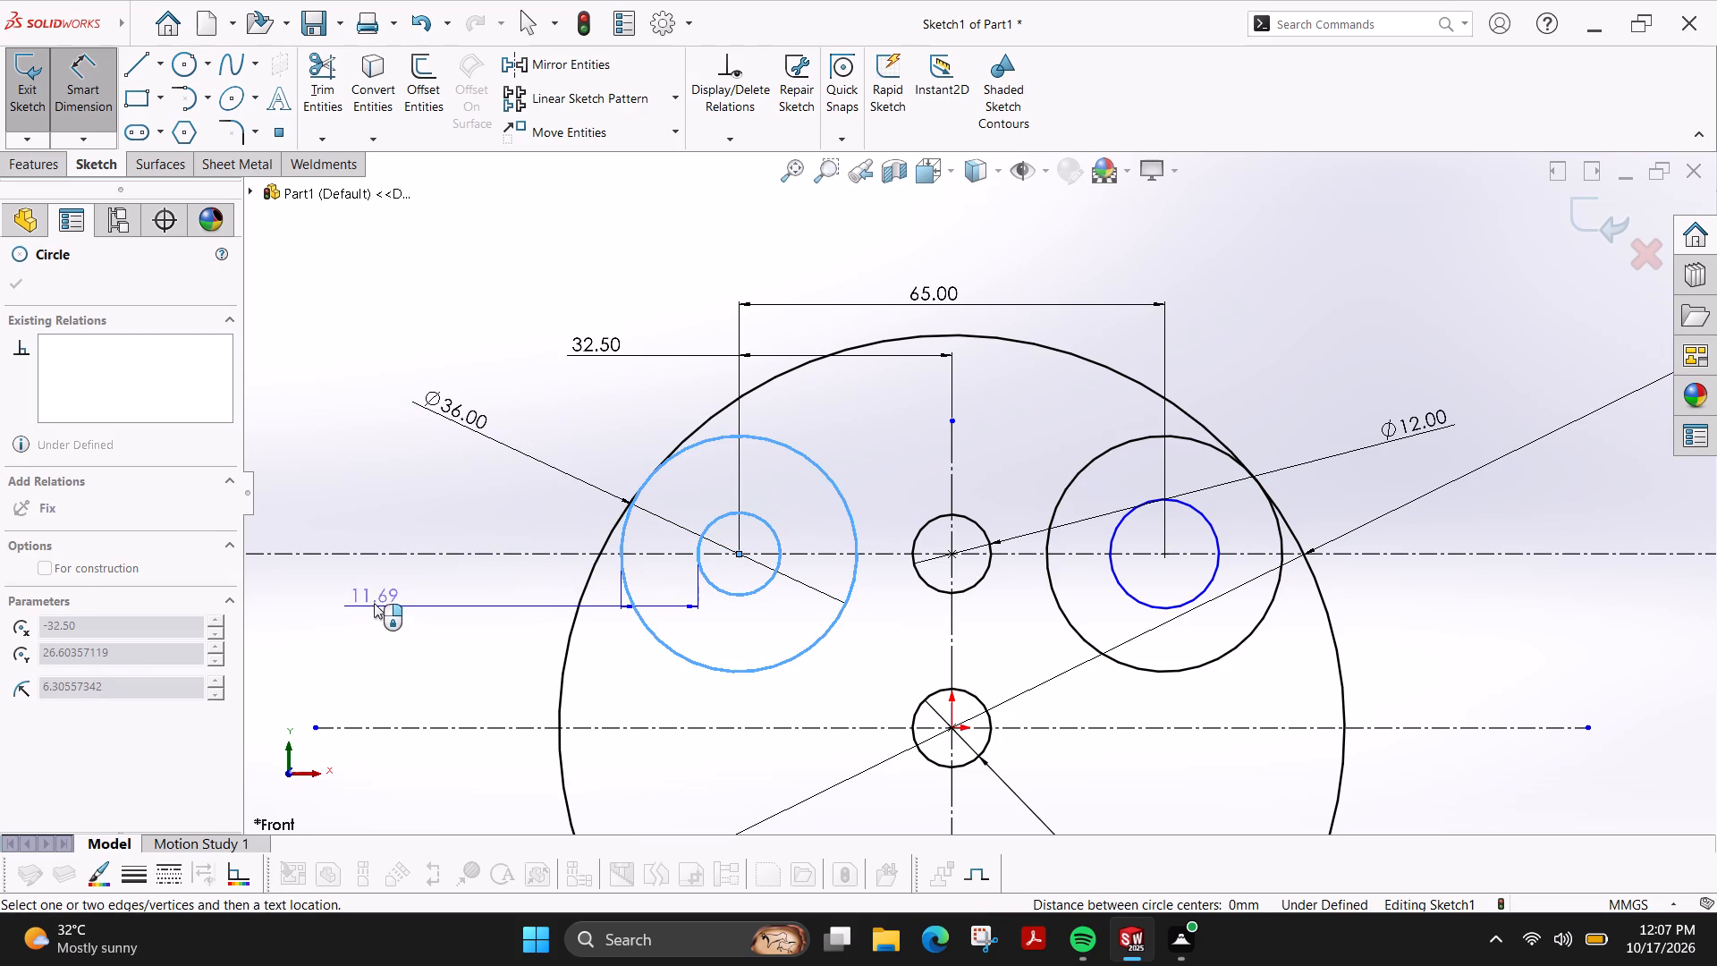
left_click(352, 643)
key("5")
key("Return")
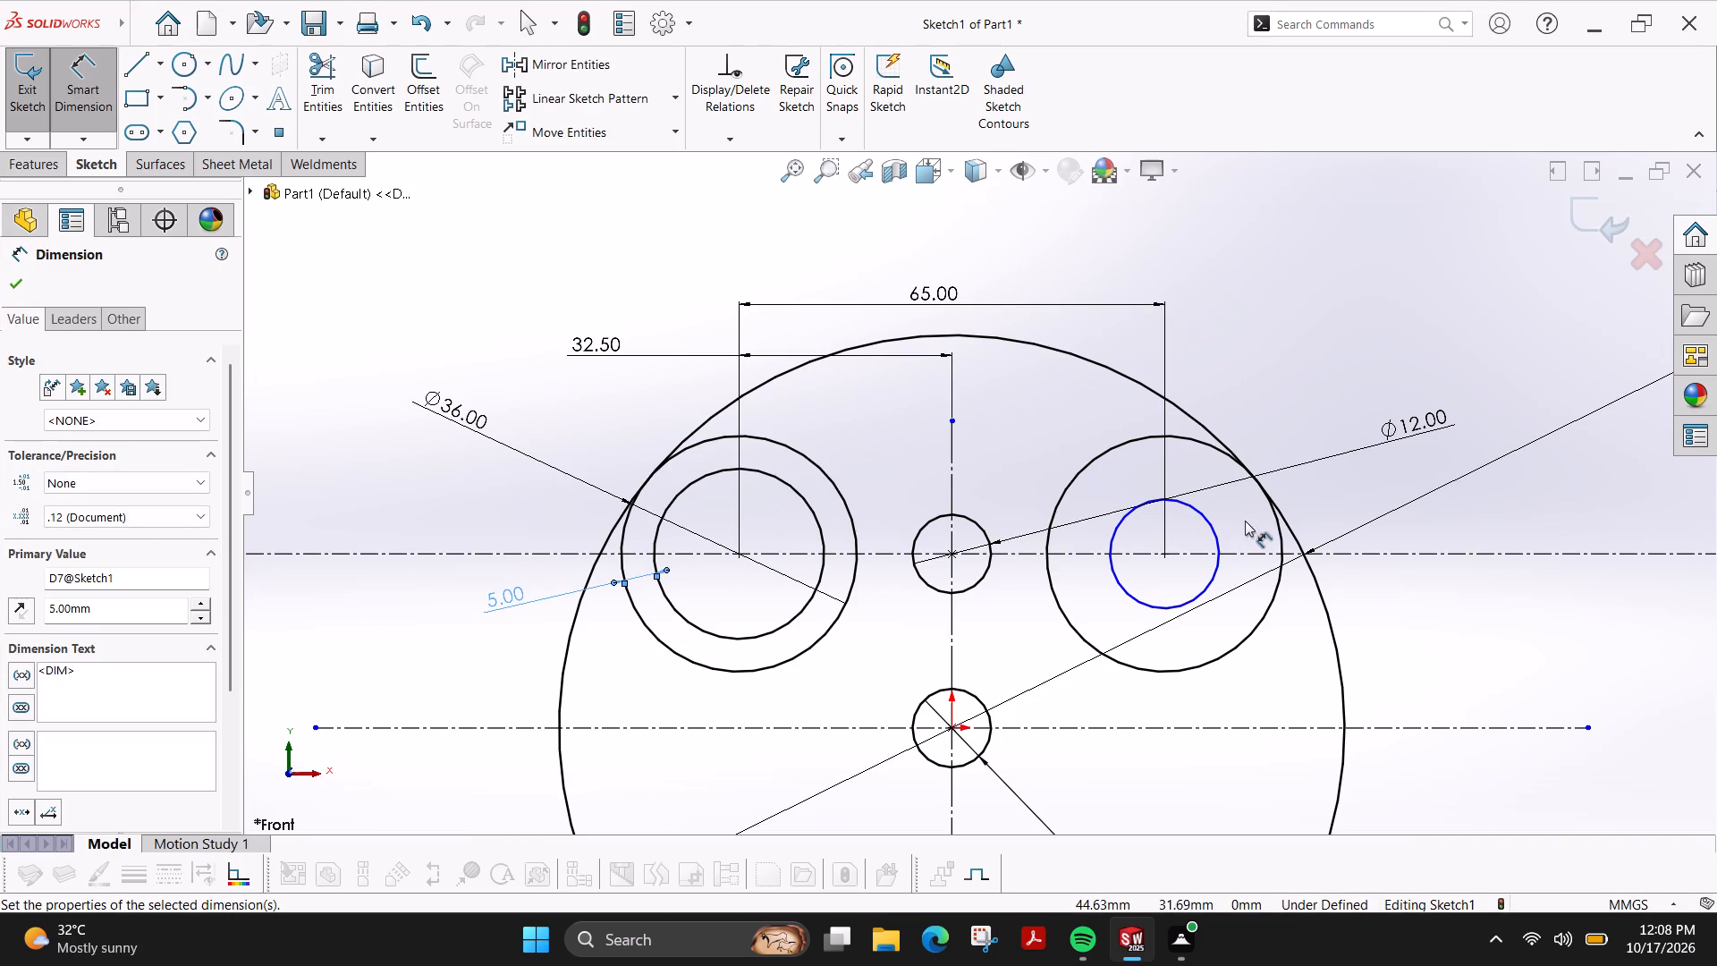
Dimension the gap between the right pair's inner and outer circles to 5 mm.
left_click(1203, 593)
left_click(1253, 631)
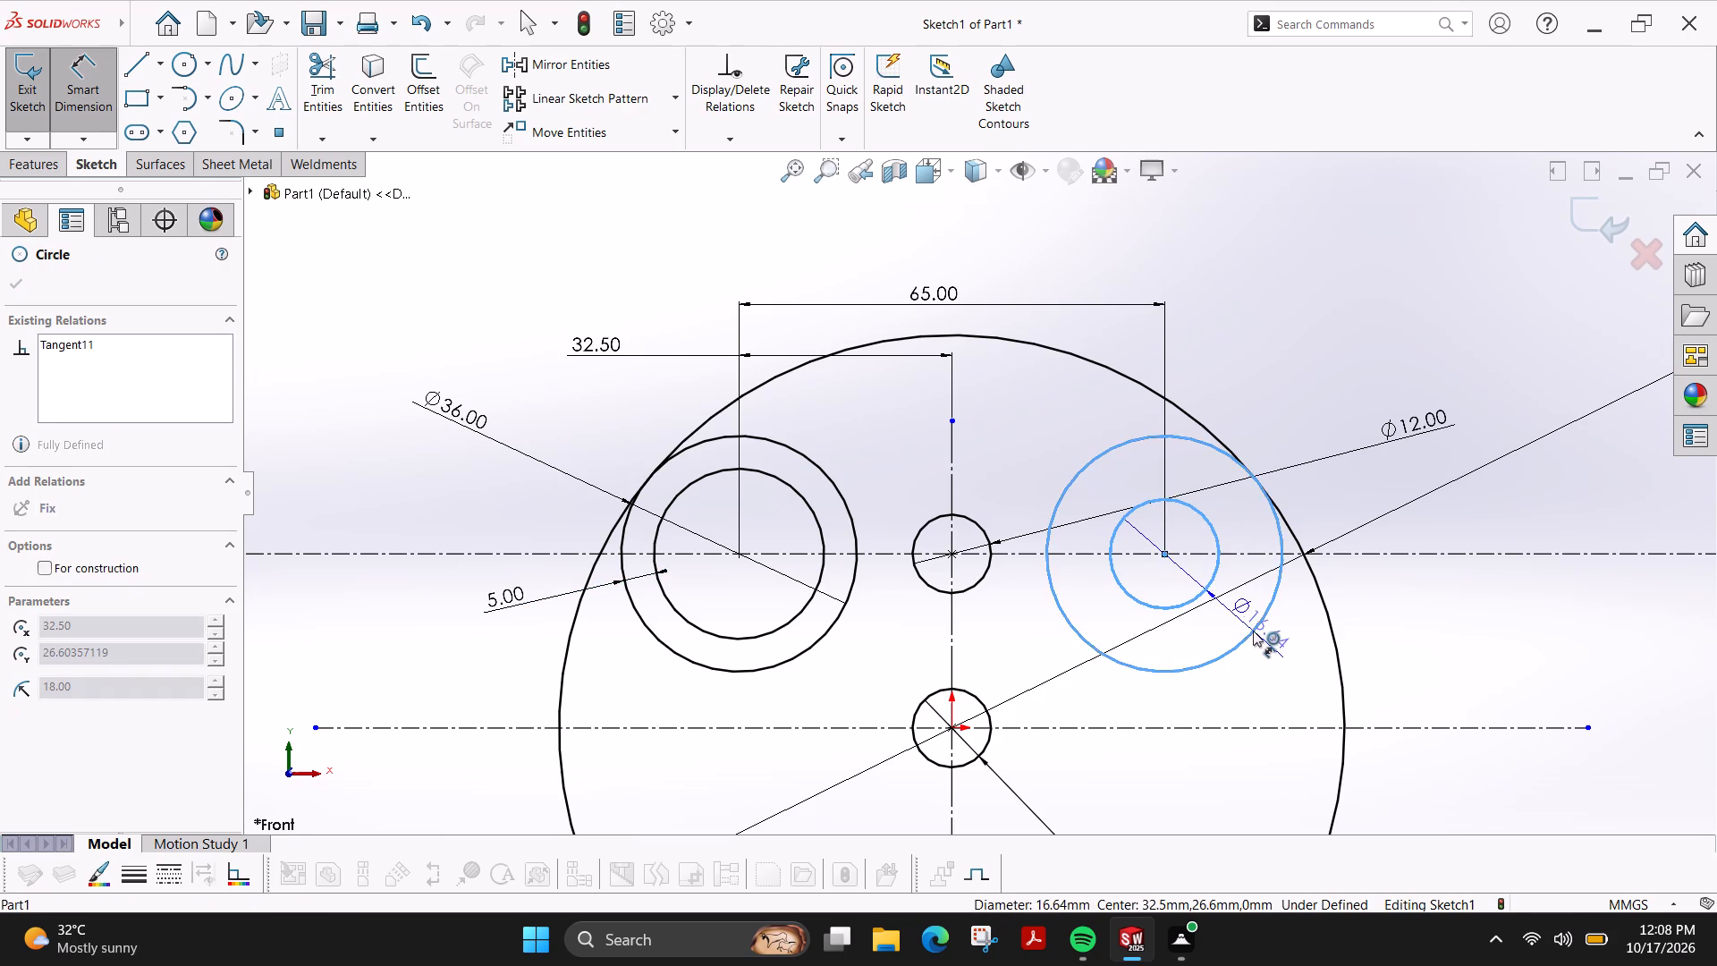
left_click(1332, 383)
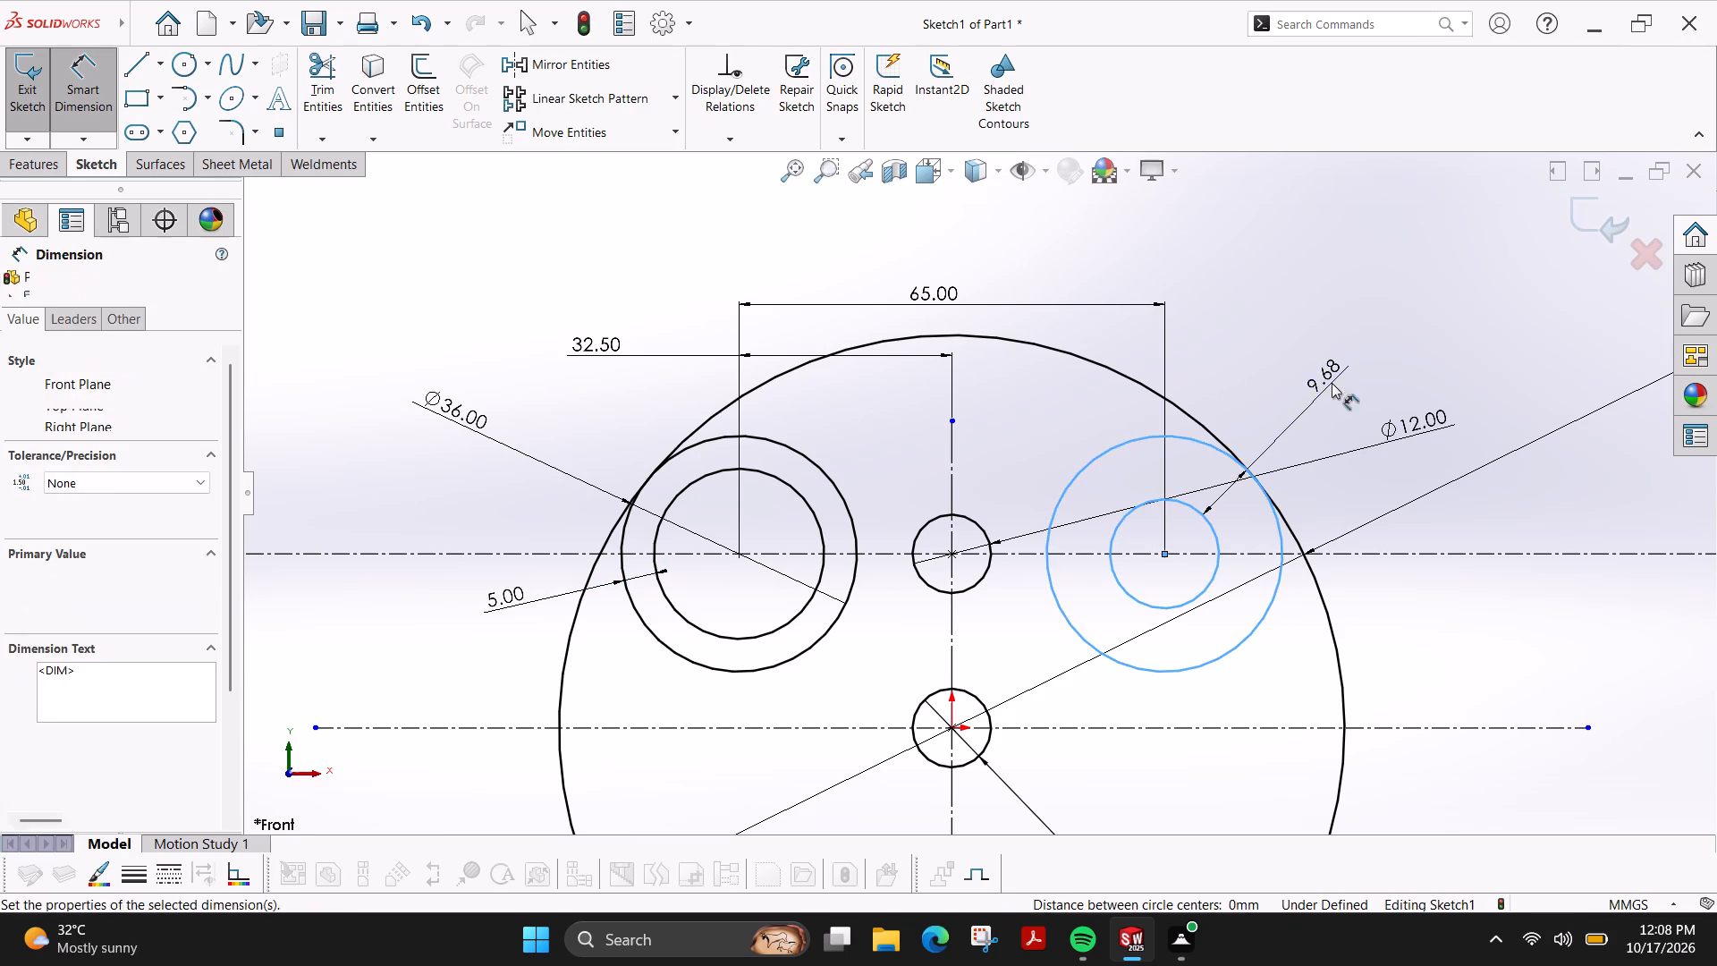
key("5")
key("Return")
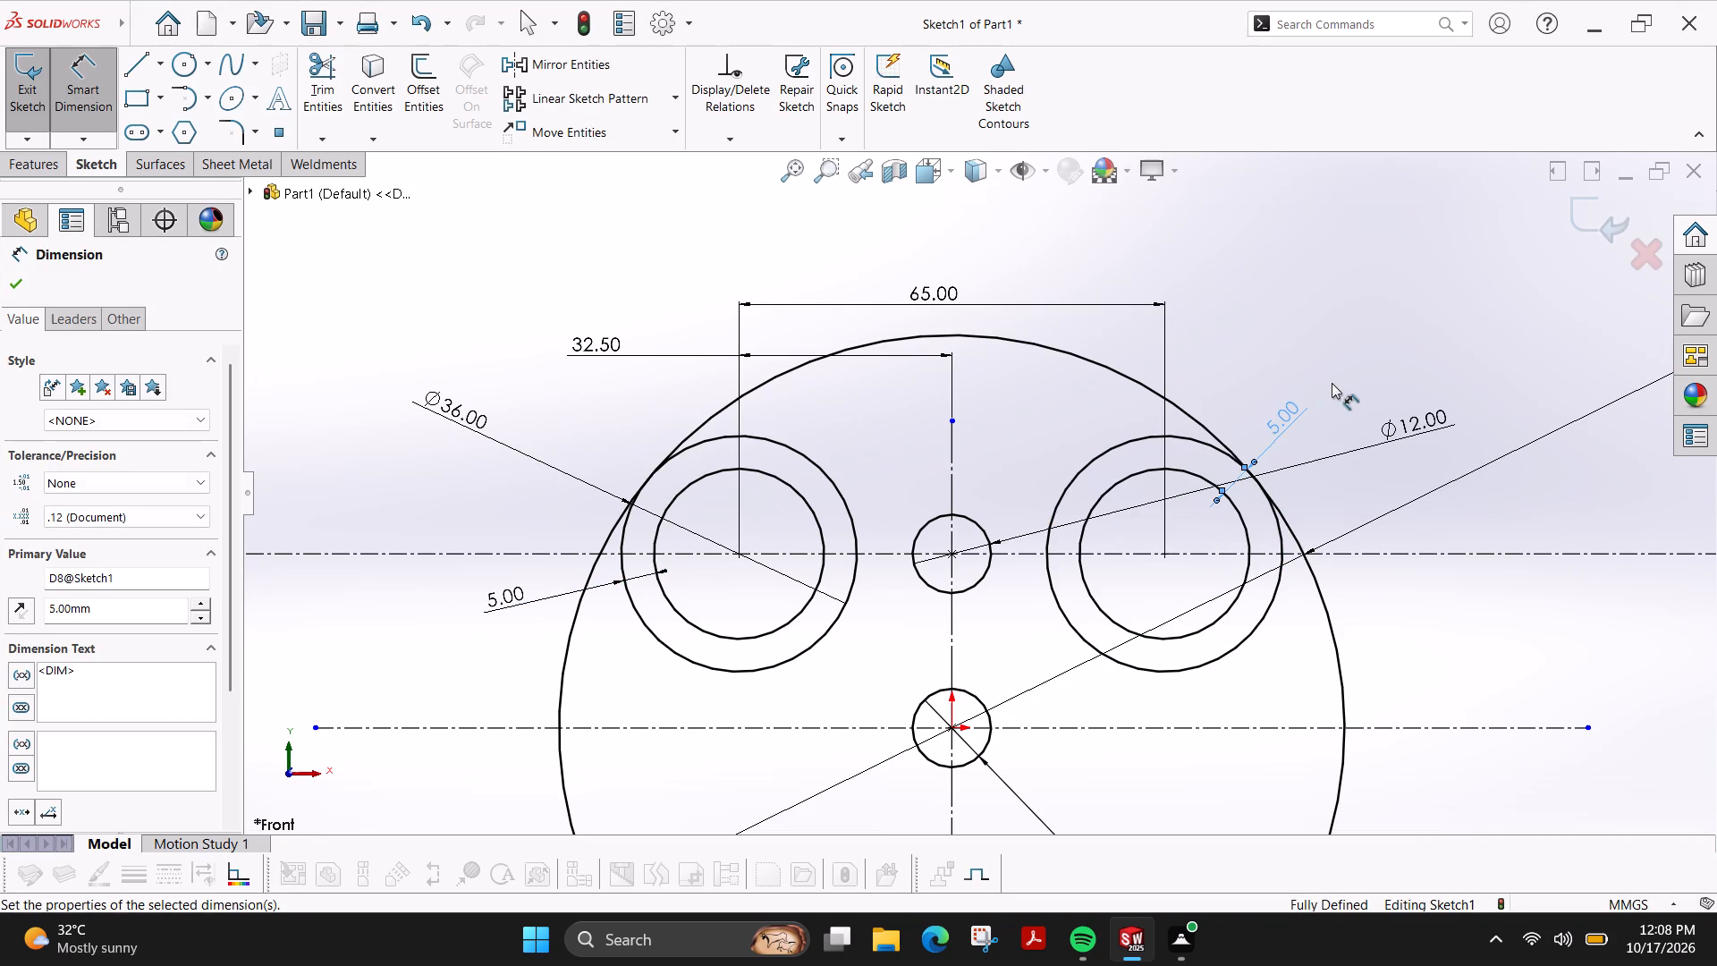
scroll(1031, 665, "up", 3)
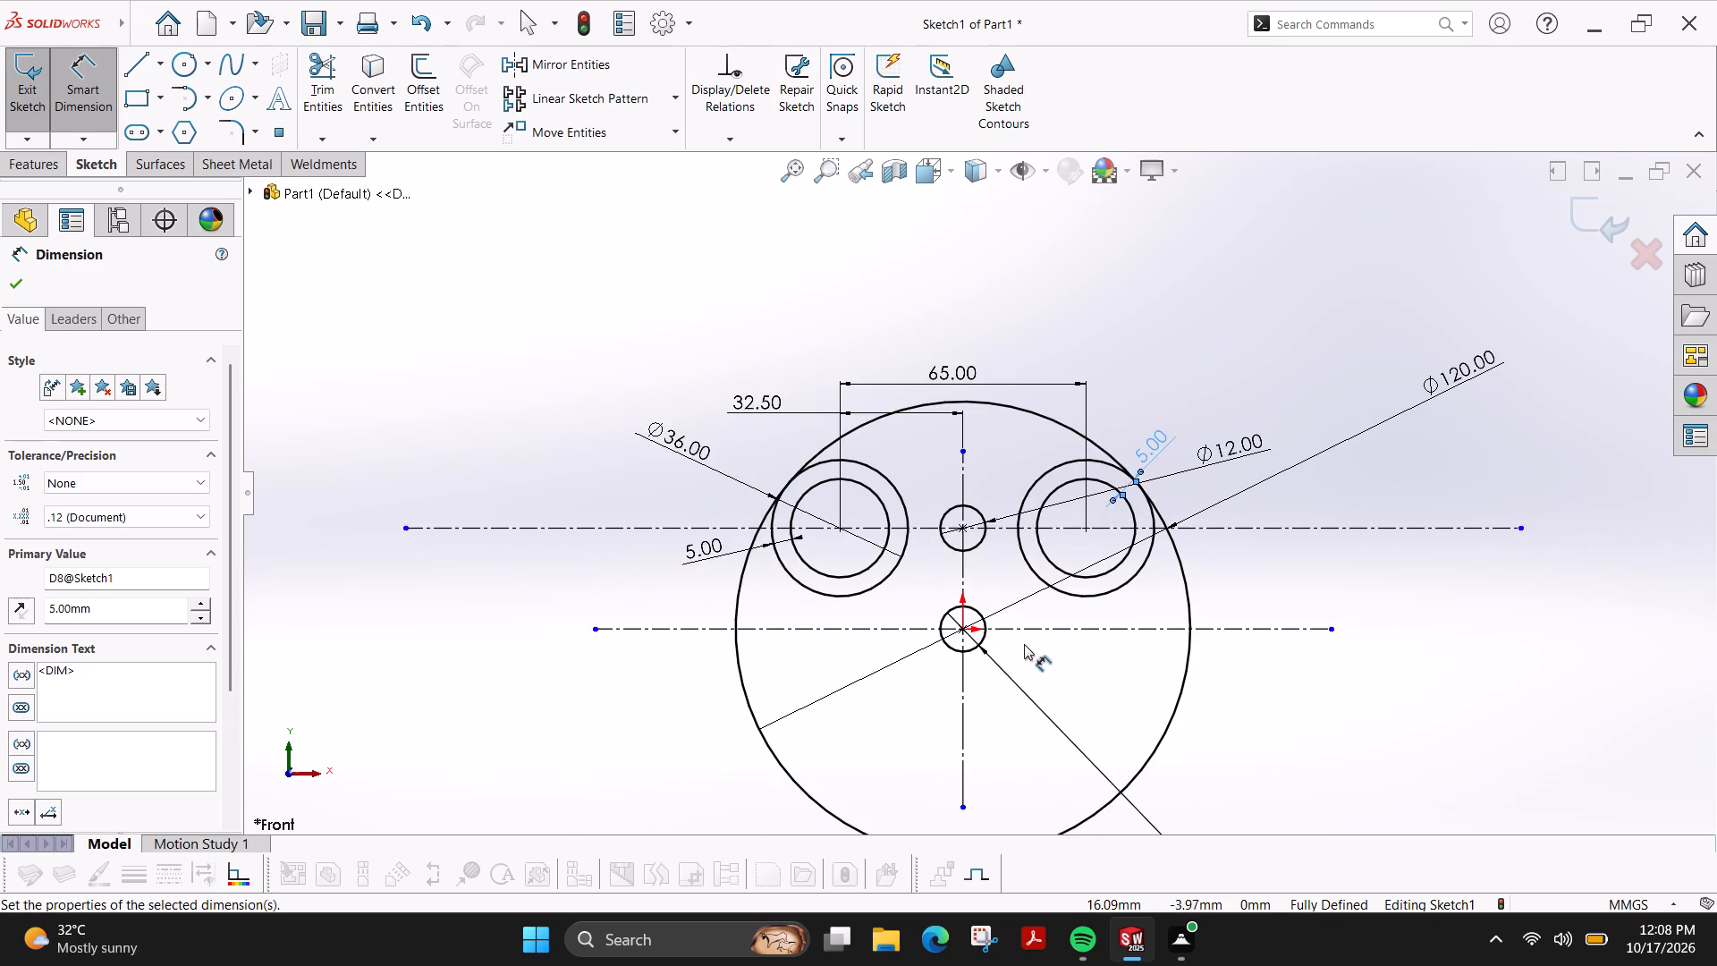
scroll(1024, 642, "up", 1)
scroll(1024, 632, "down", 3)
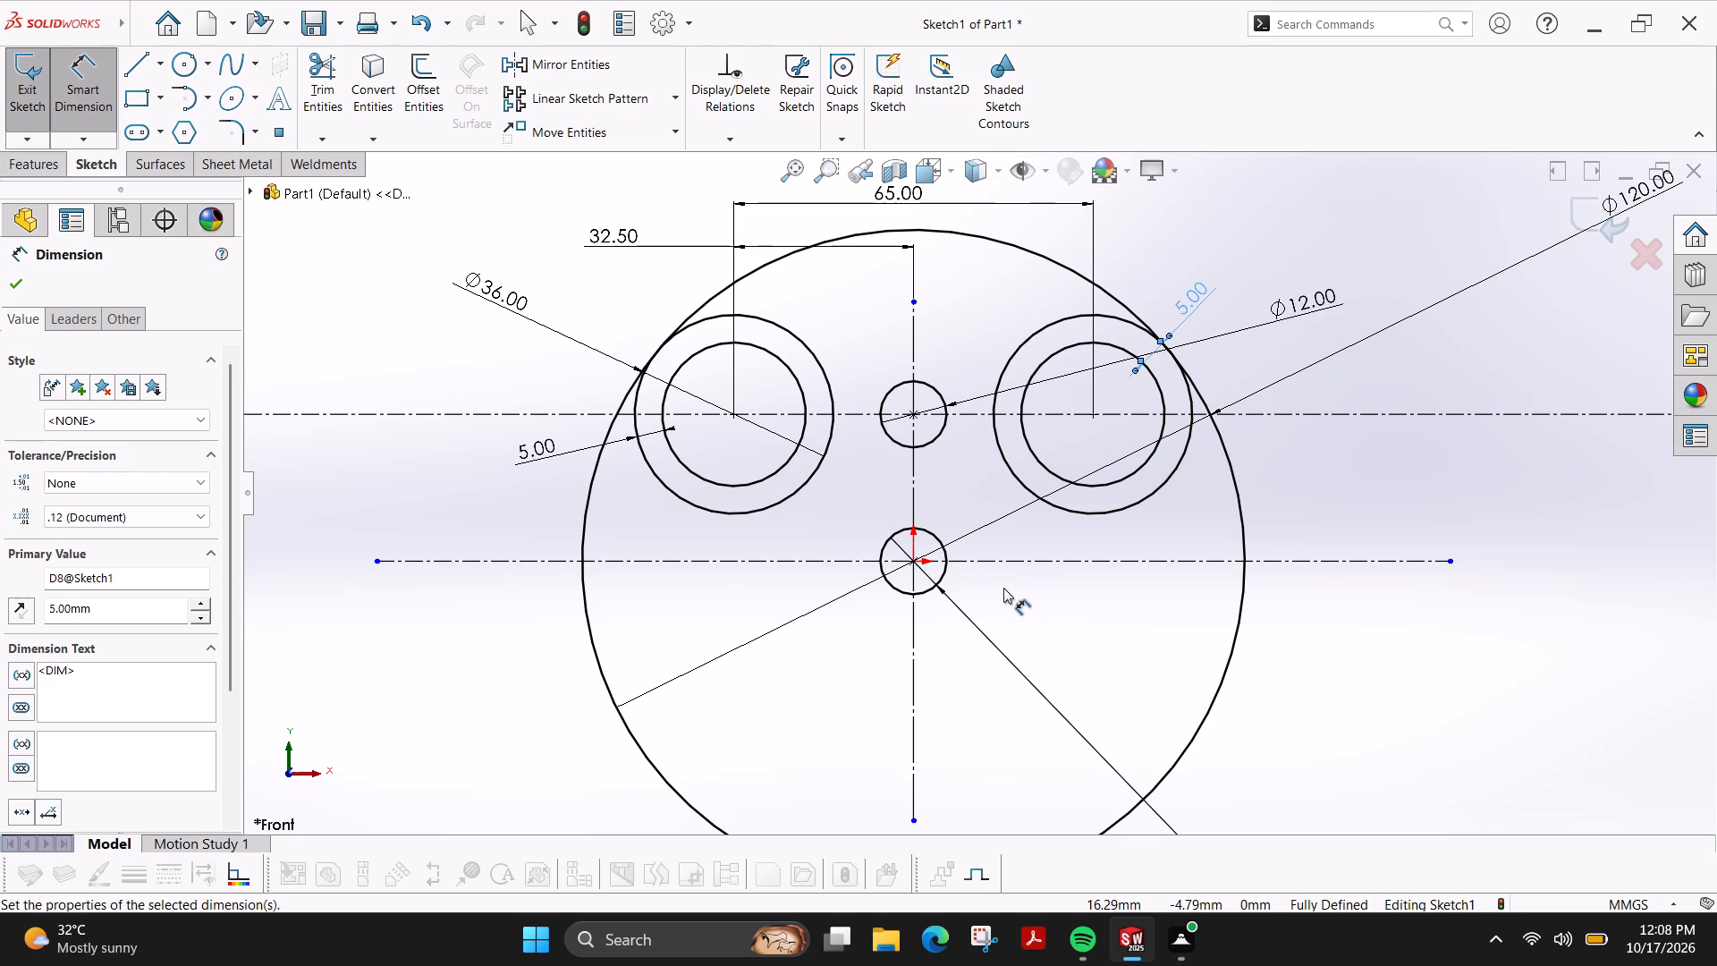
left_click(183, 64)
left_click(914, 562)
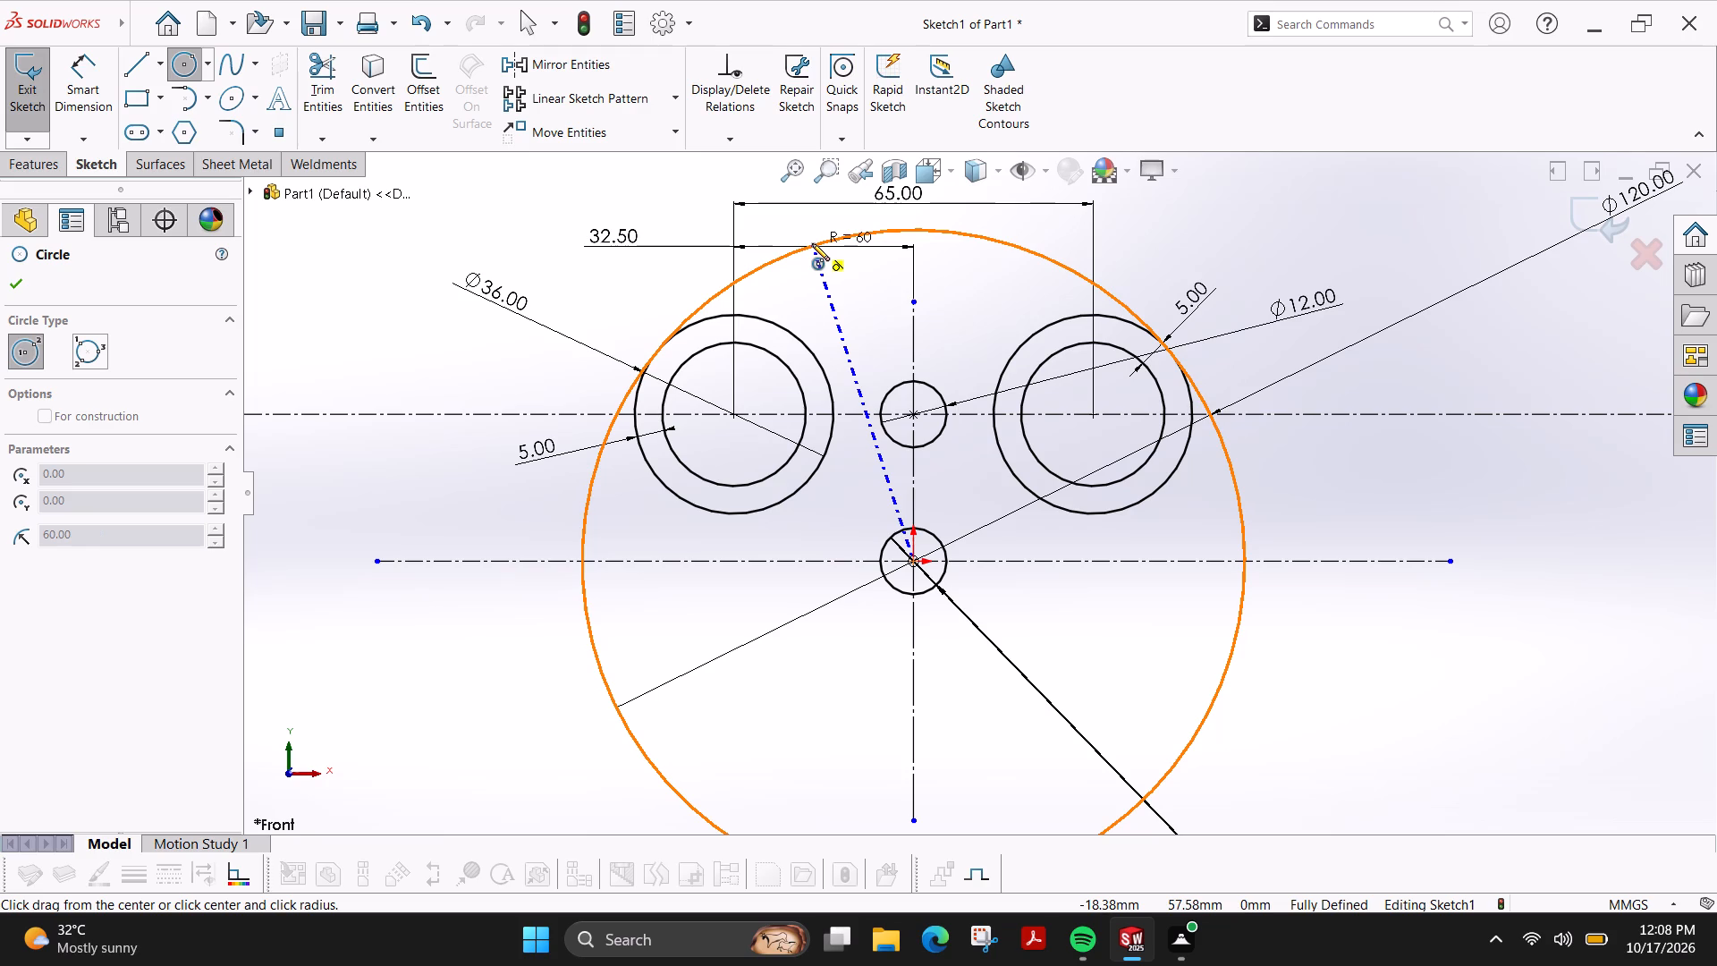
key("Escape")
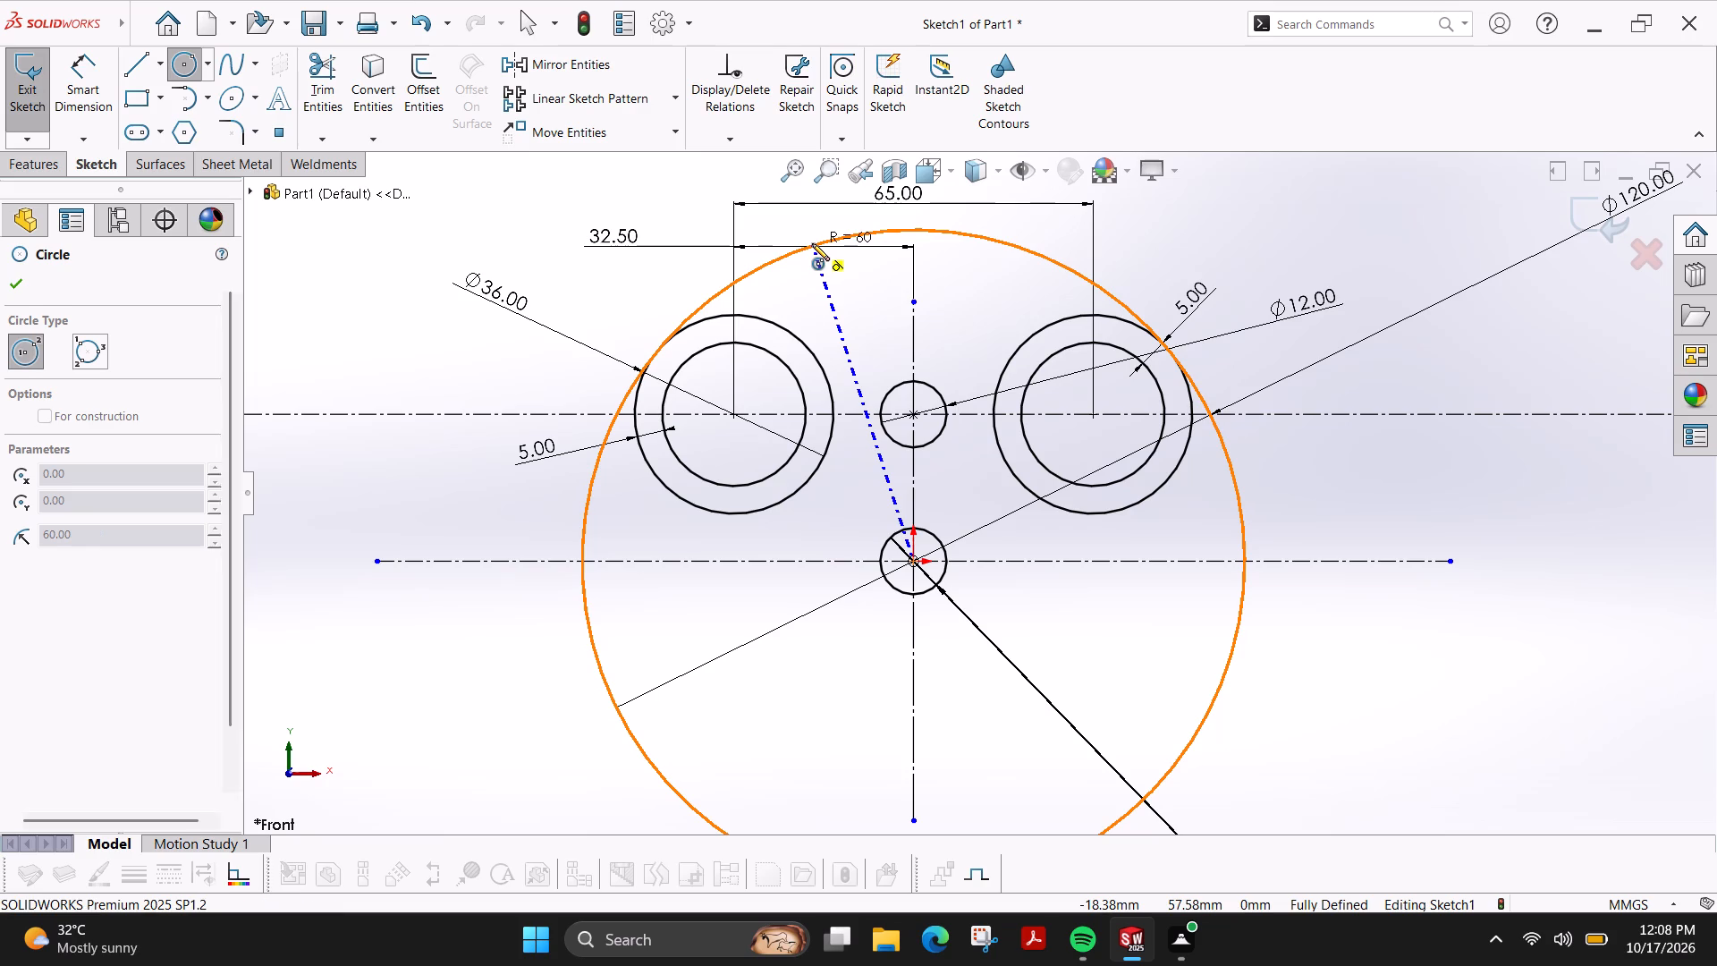
Sketch two vertical lines about 26.6 mm long joining the left and right quadrant points of the two 12 mm circles.
left_click(139, 69)
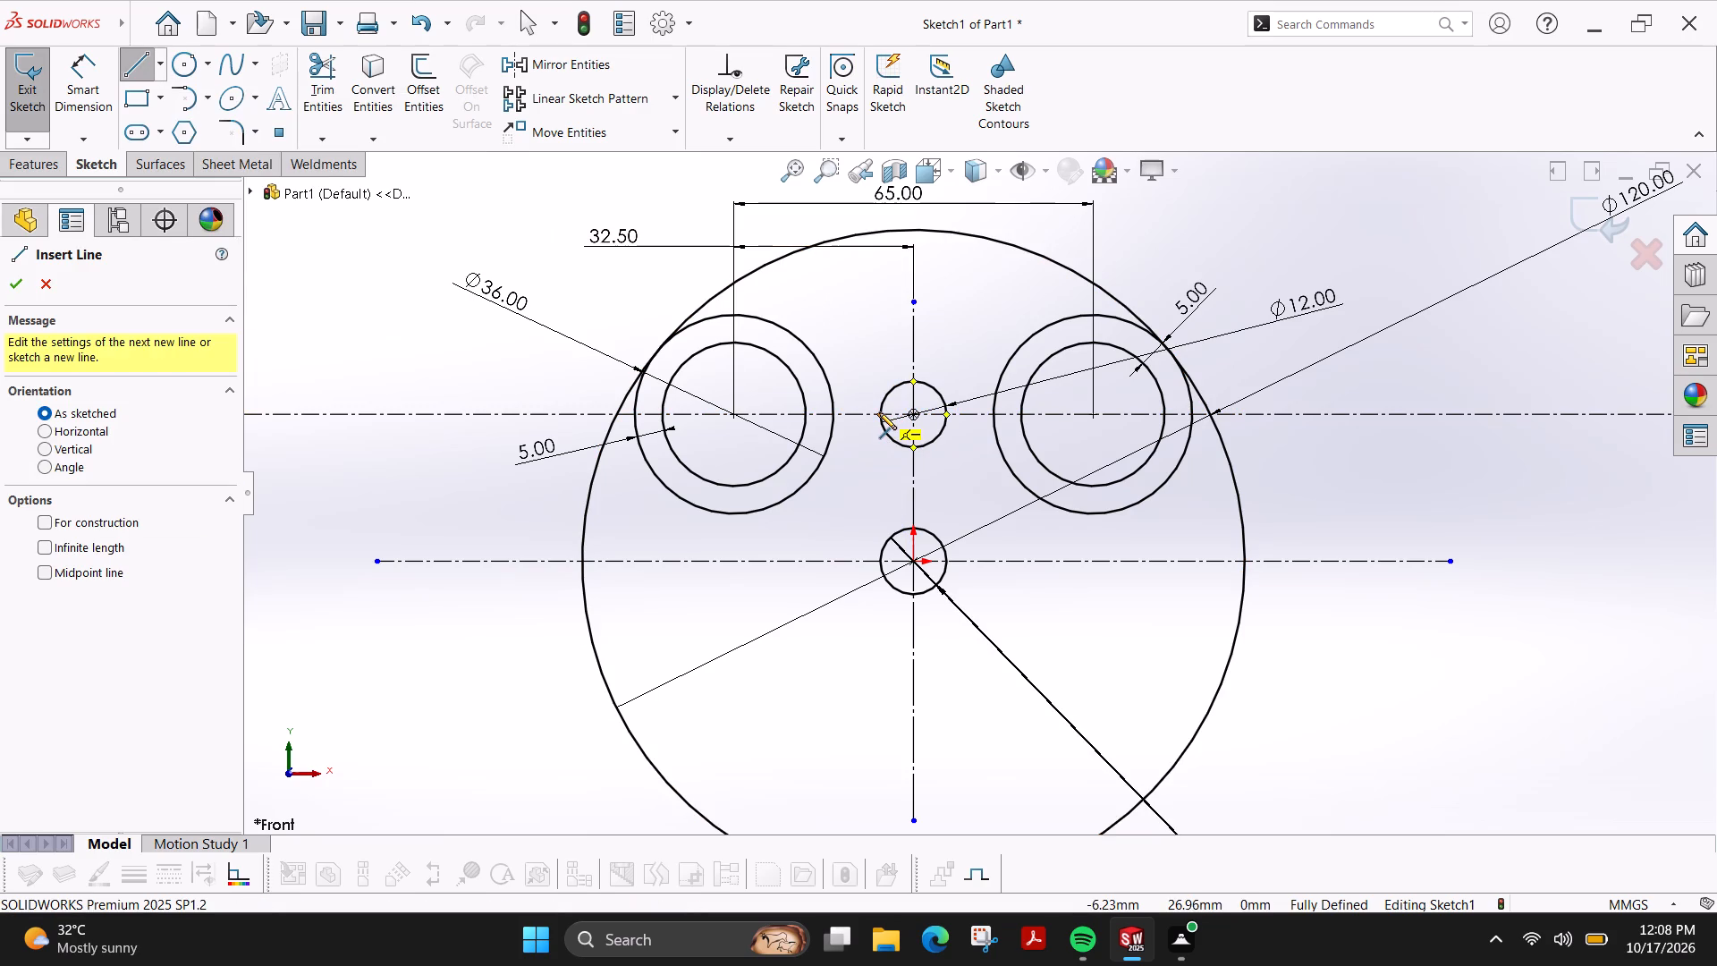
left_click(879, 412)
left_click(880, 562)
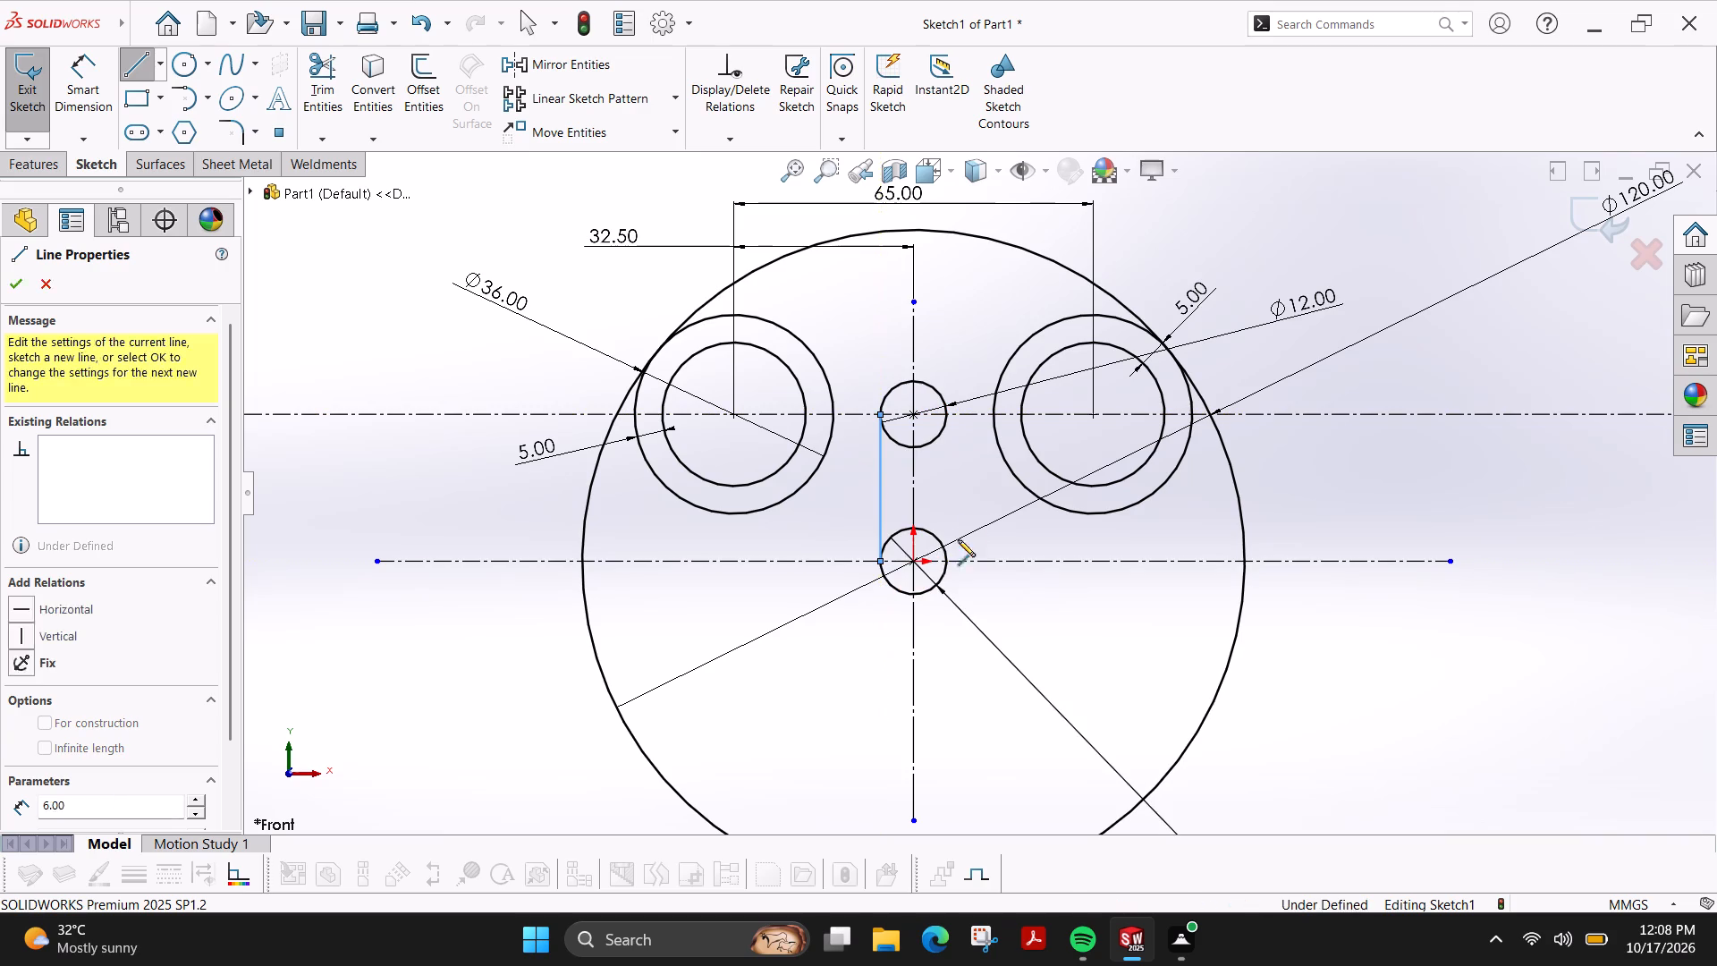
key("Escape")
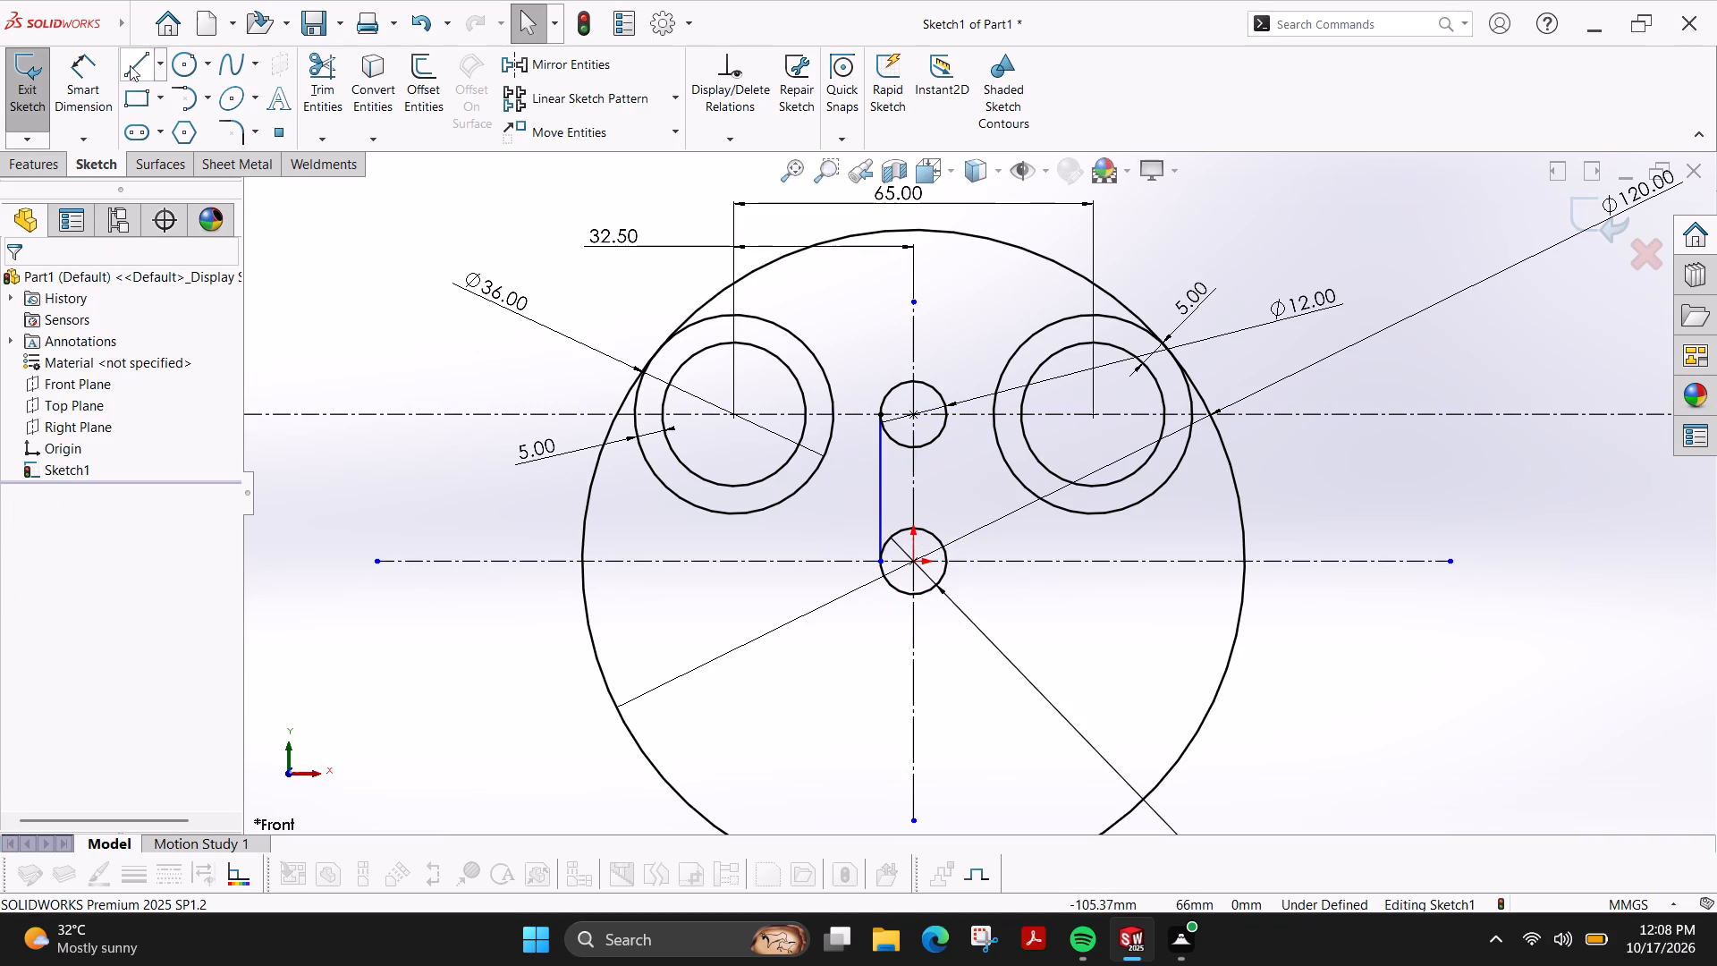
left_click(136, 71)
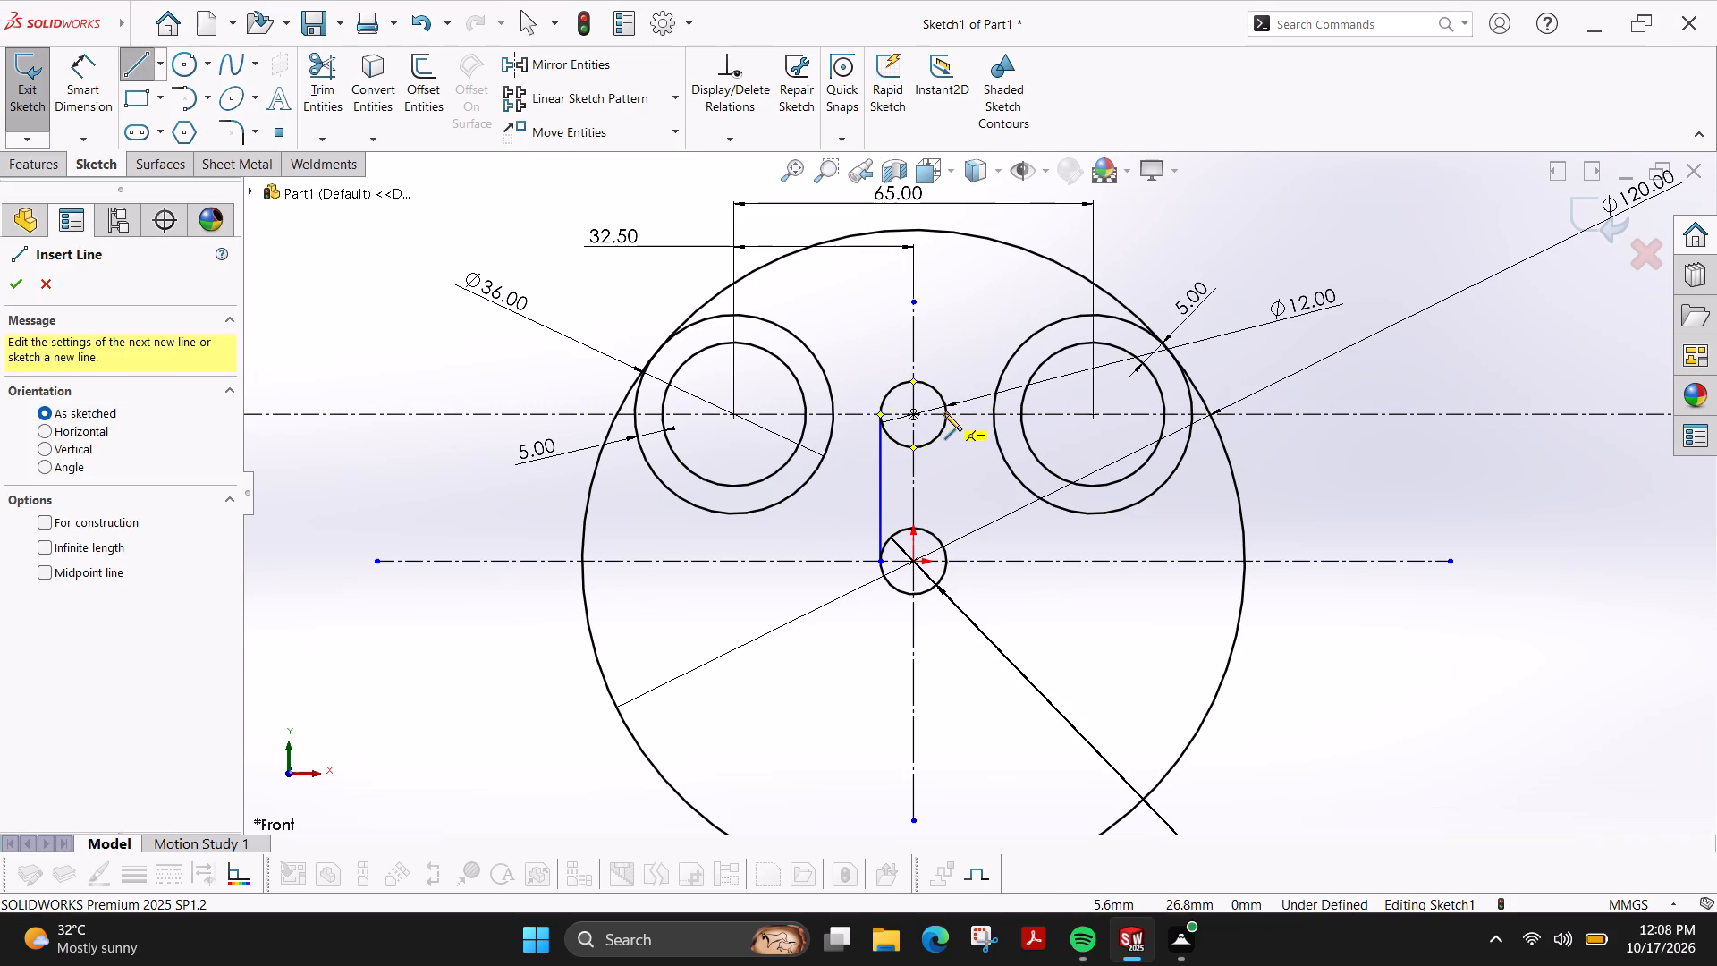
left_click(943, 412)
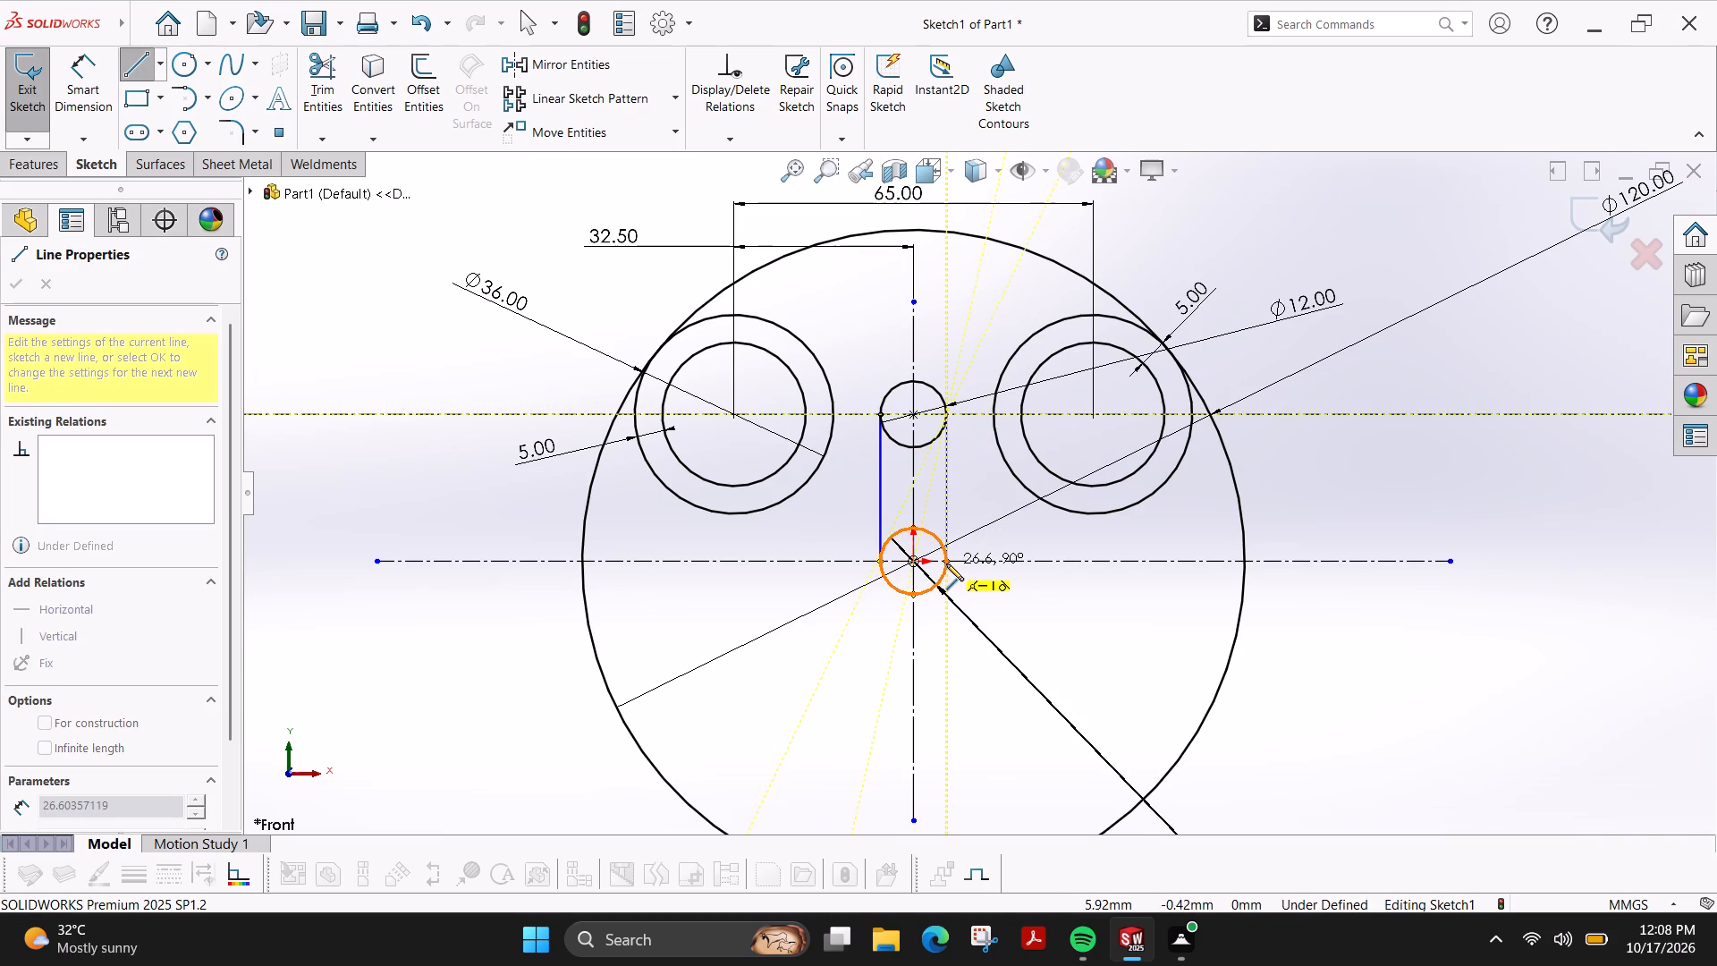
left_click(946, 562)
key("Escape")
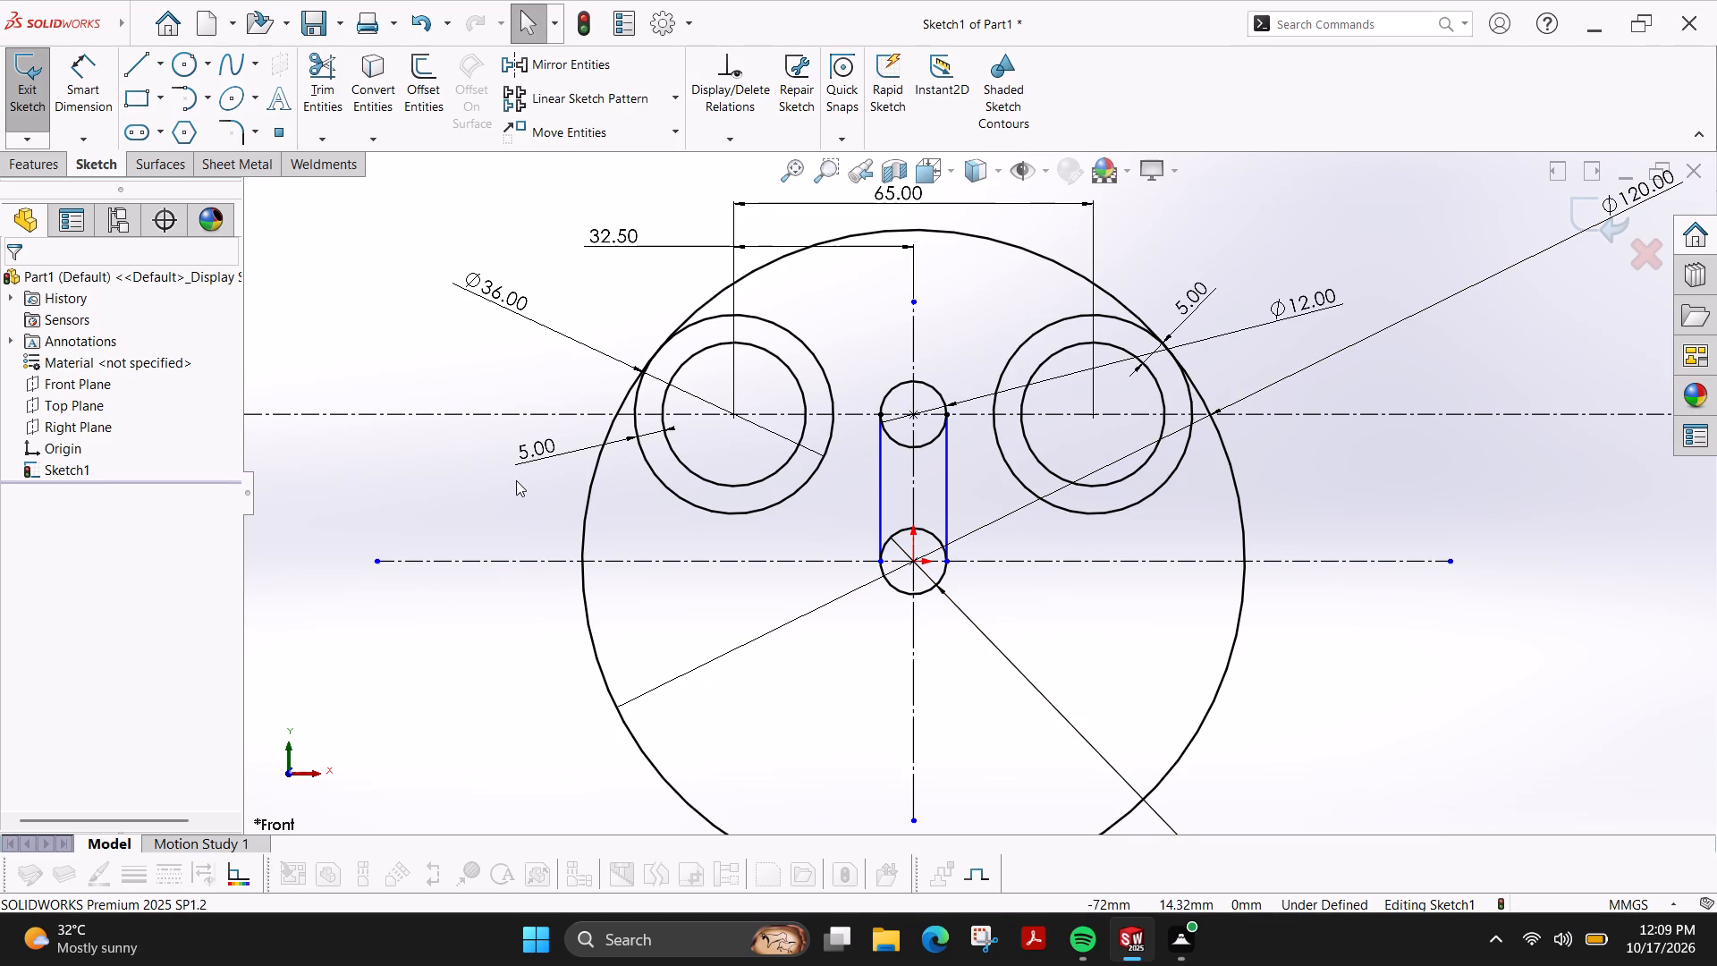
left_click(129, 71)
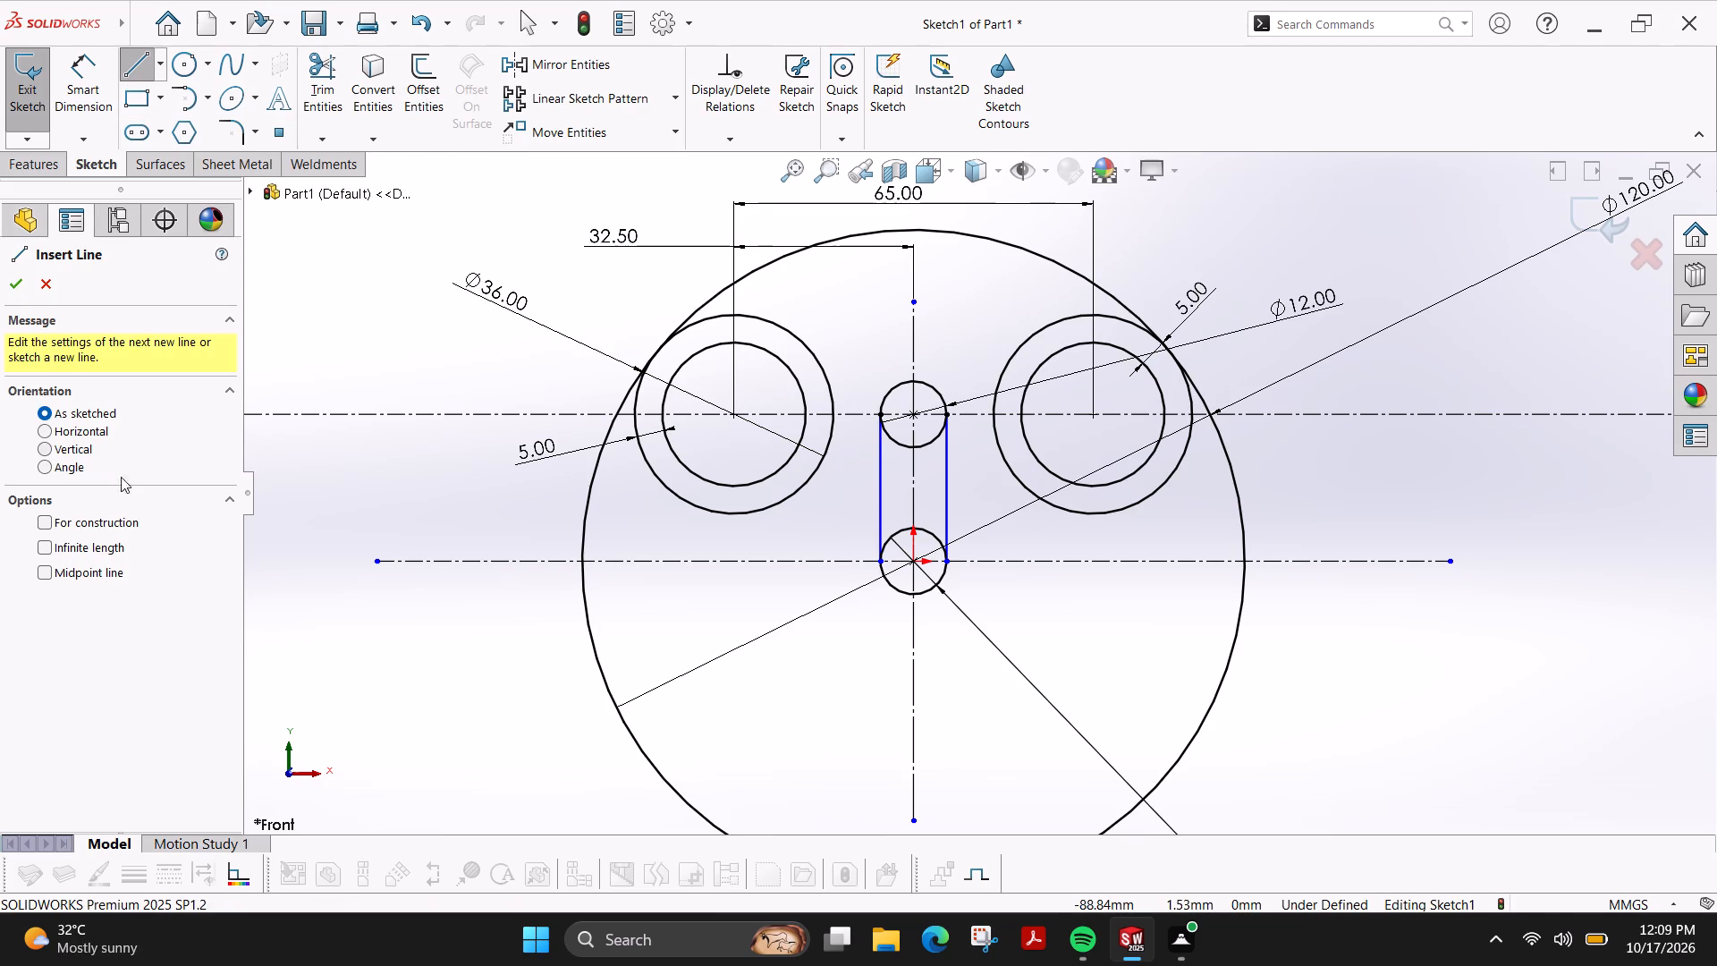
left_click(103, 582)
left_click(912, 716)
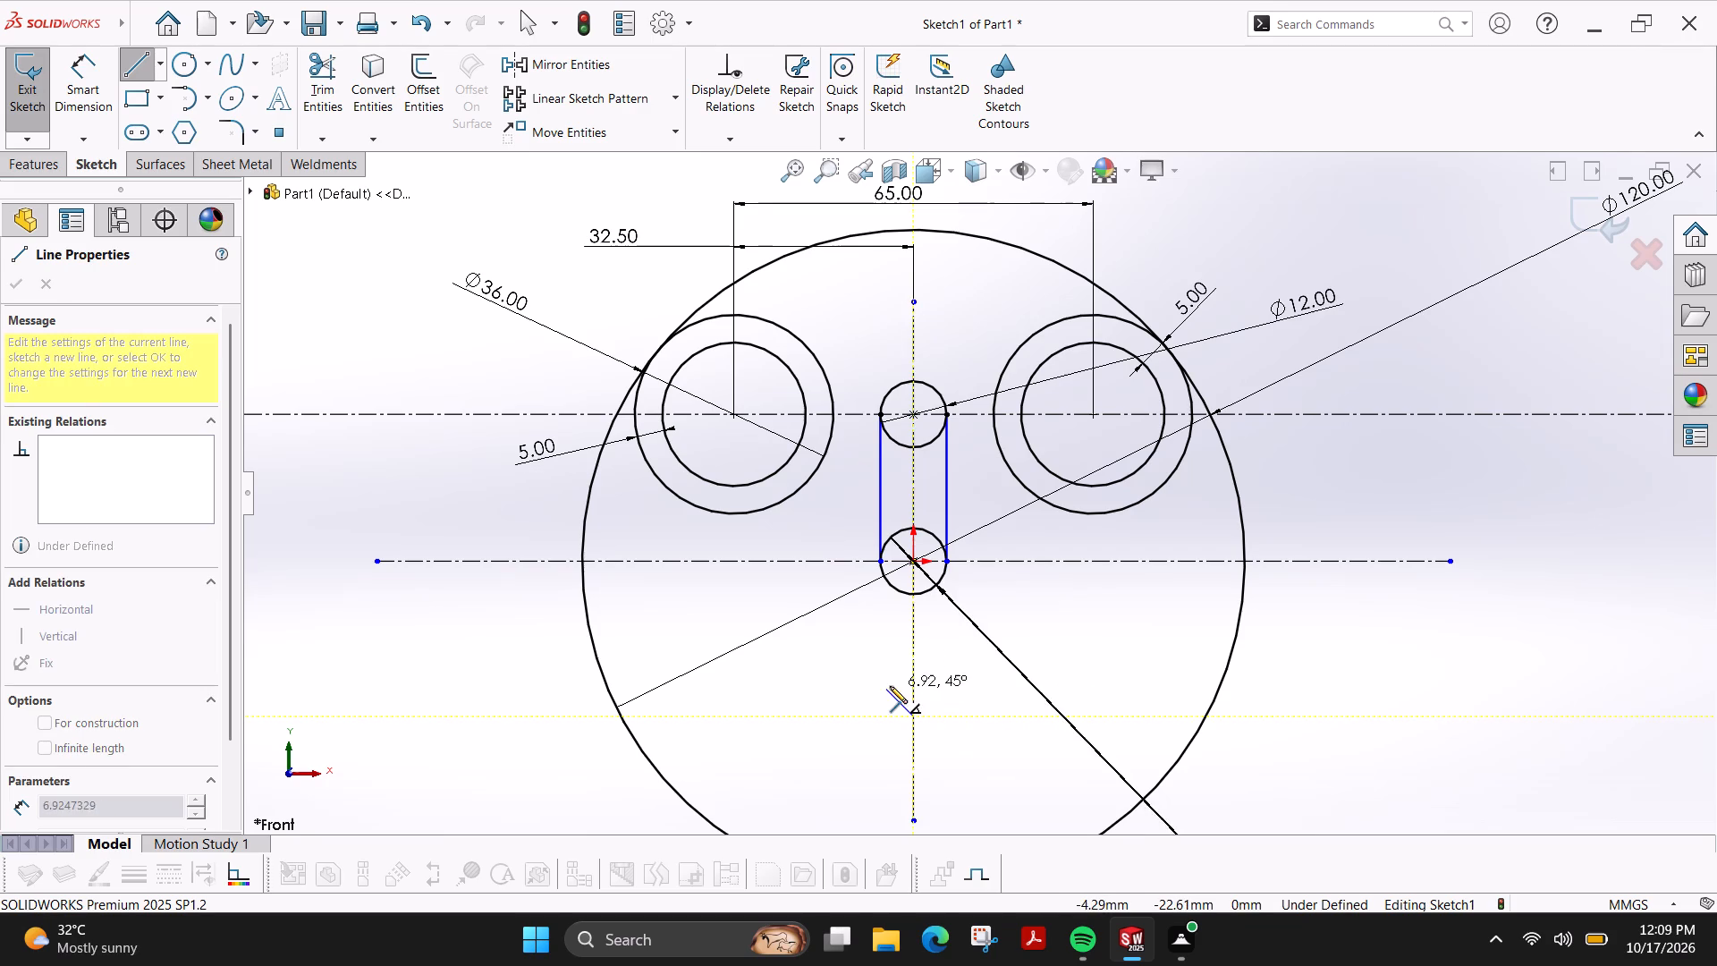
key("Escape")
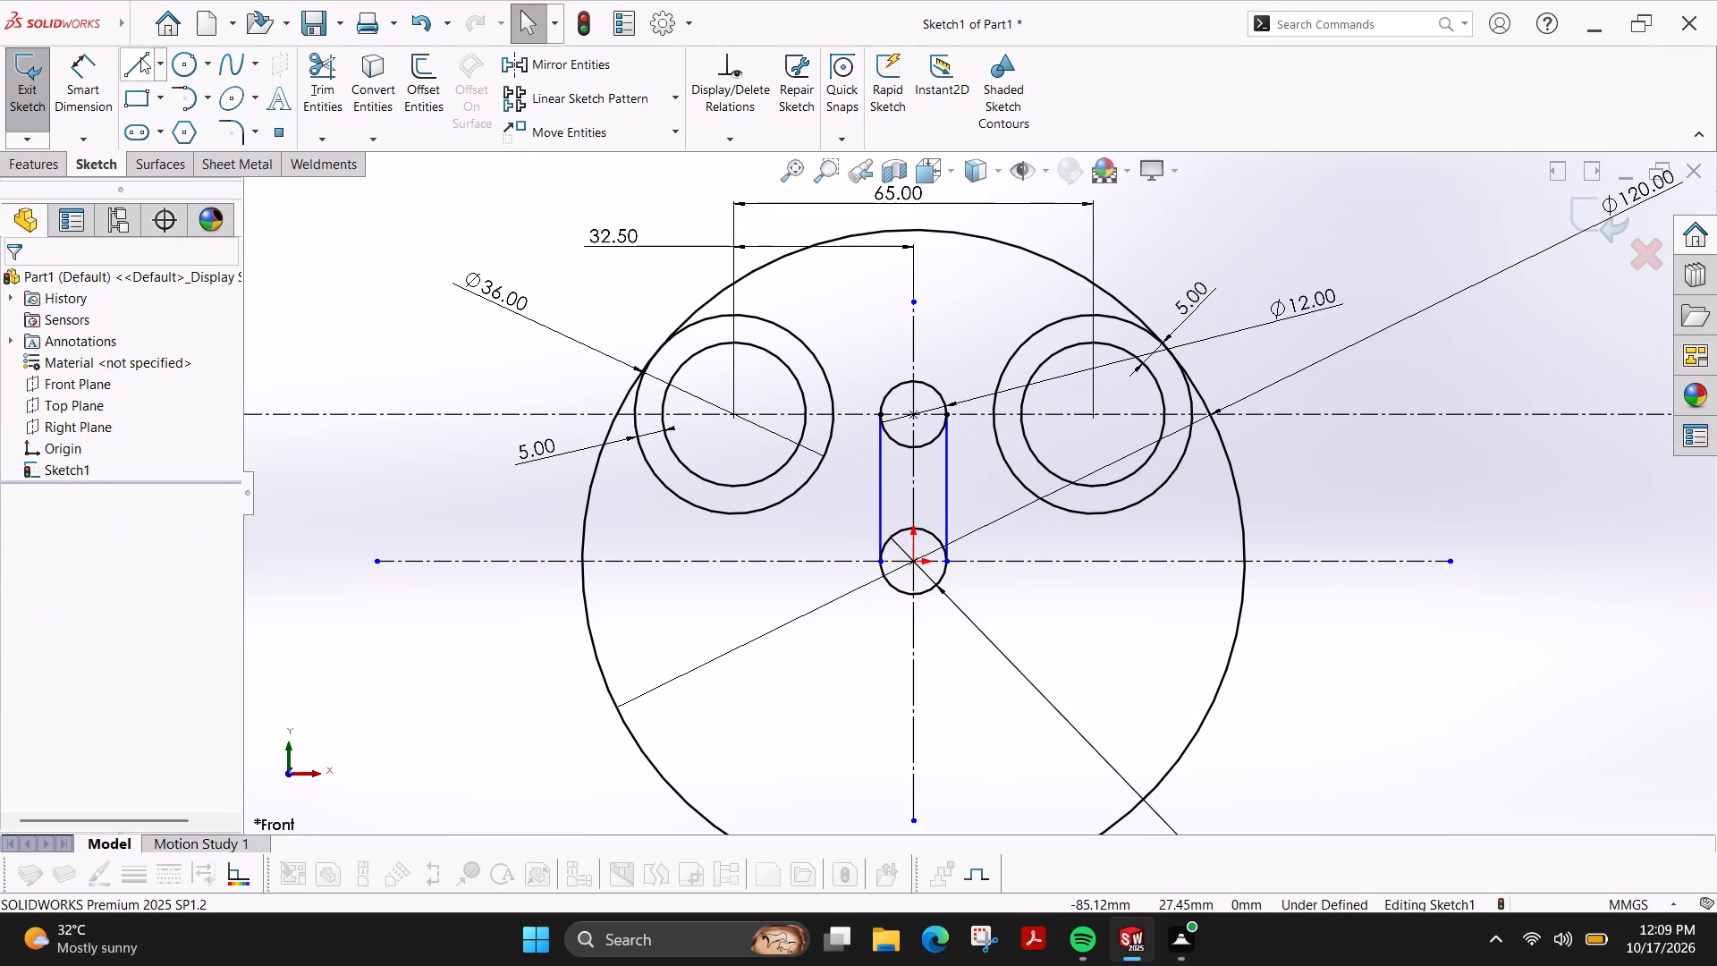
Sketch a horizontal midpoint line about 80.2 mm long, centred on the vertical centerline about 28 mm below the origin.
left_click(140, 57)
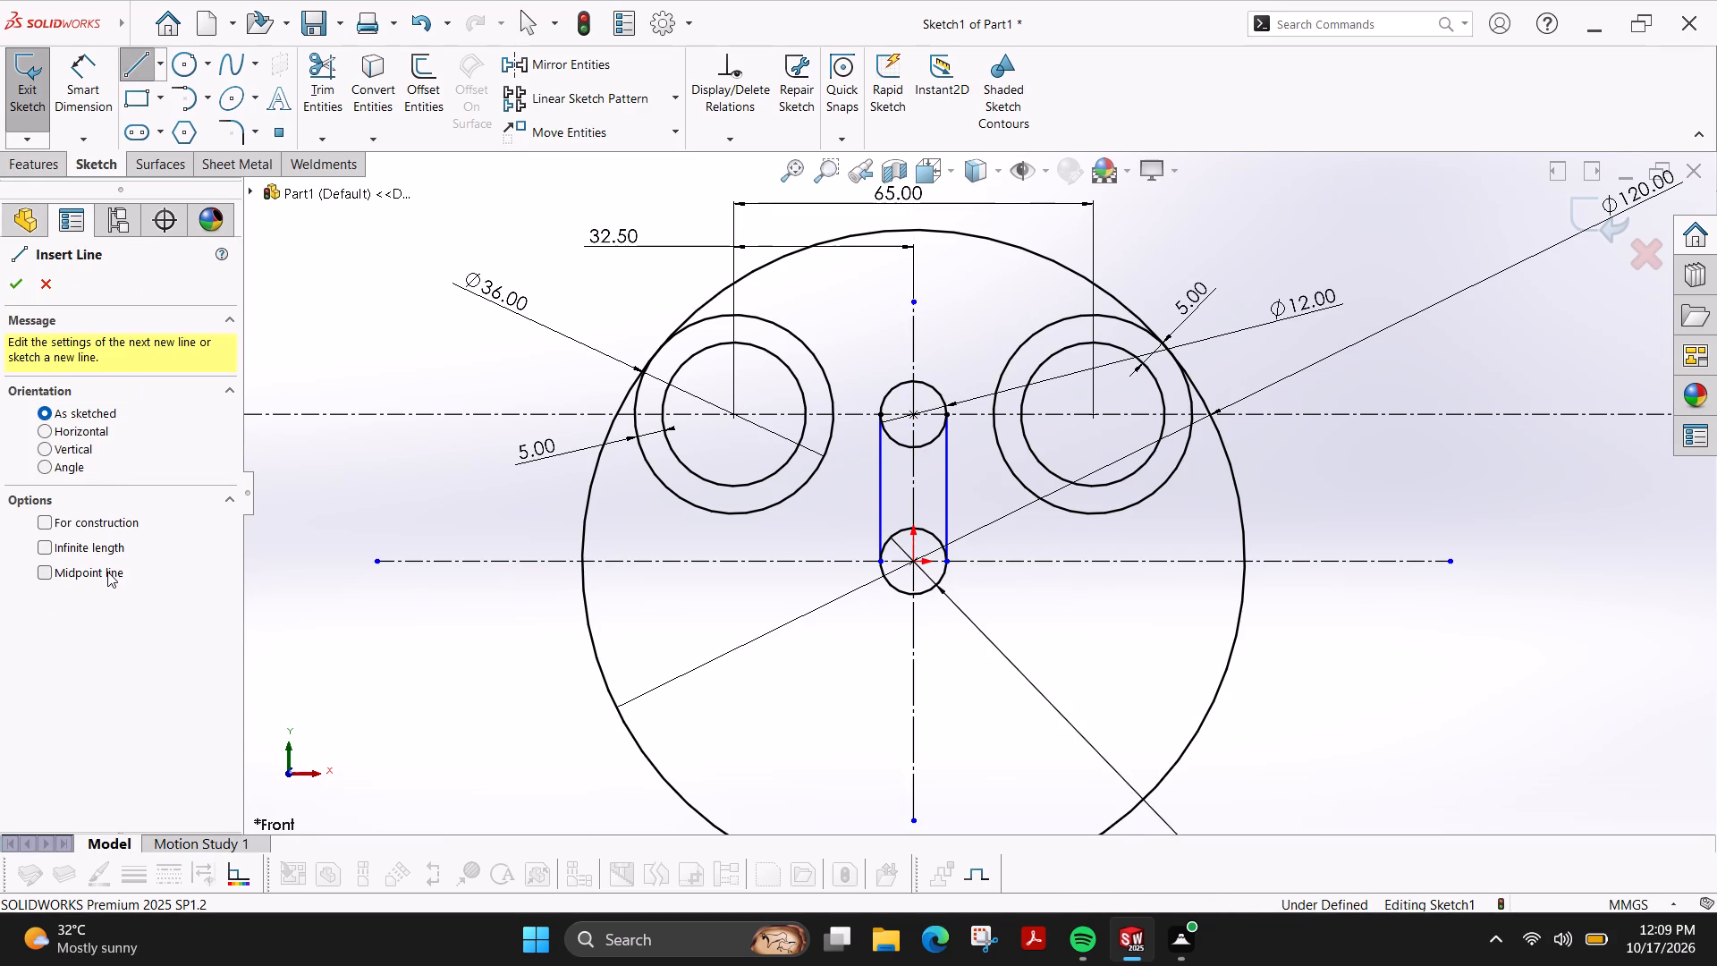
left_click(107, 572)
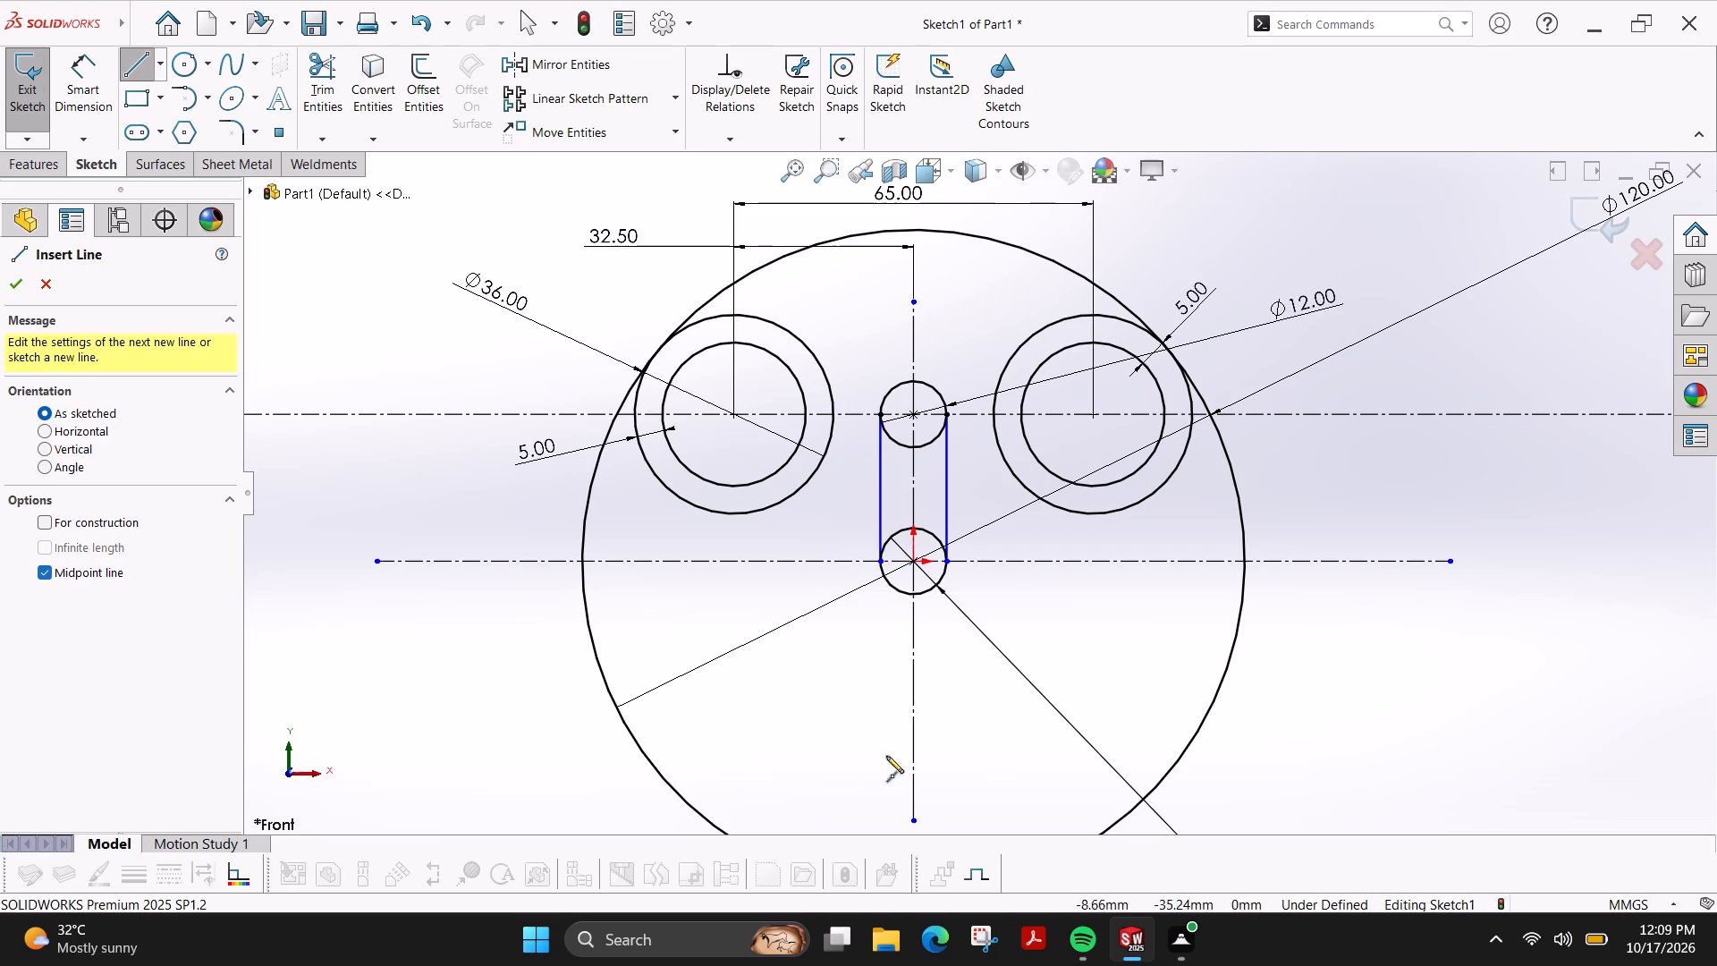
left_click(911, 716)
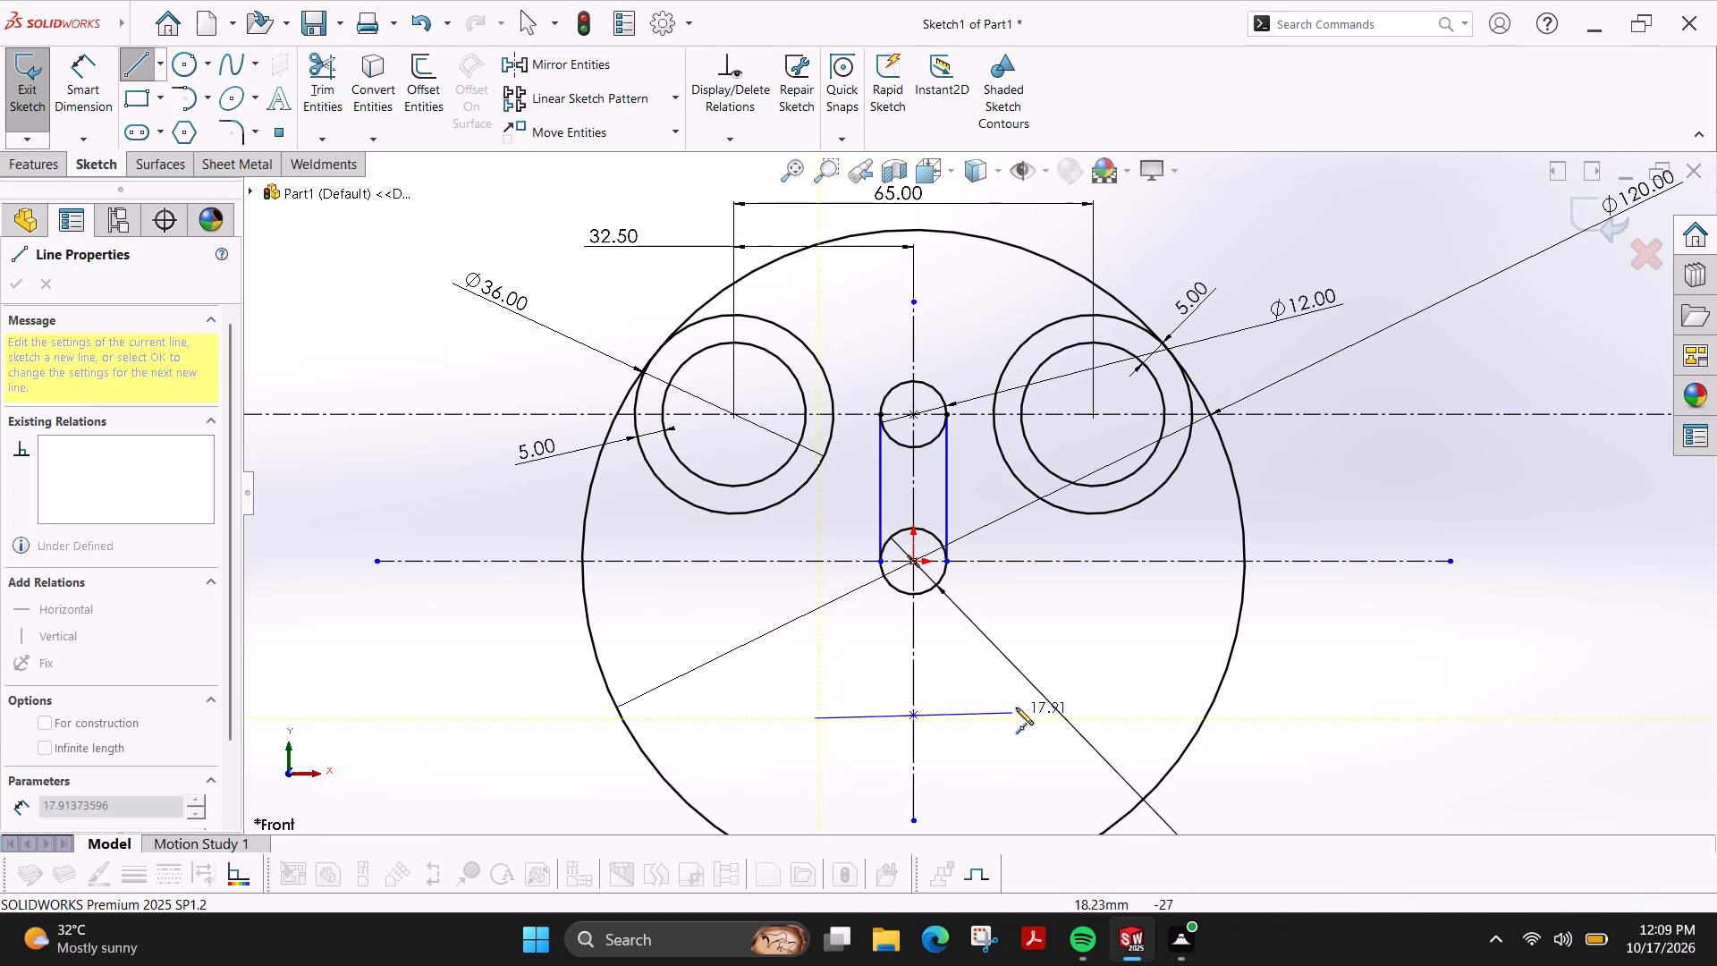
left_click(1135, 715)
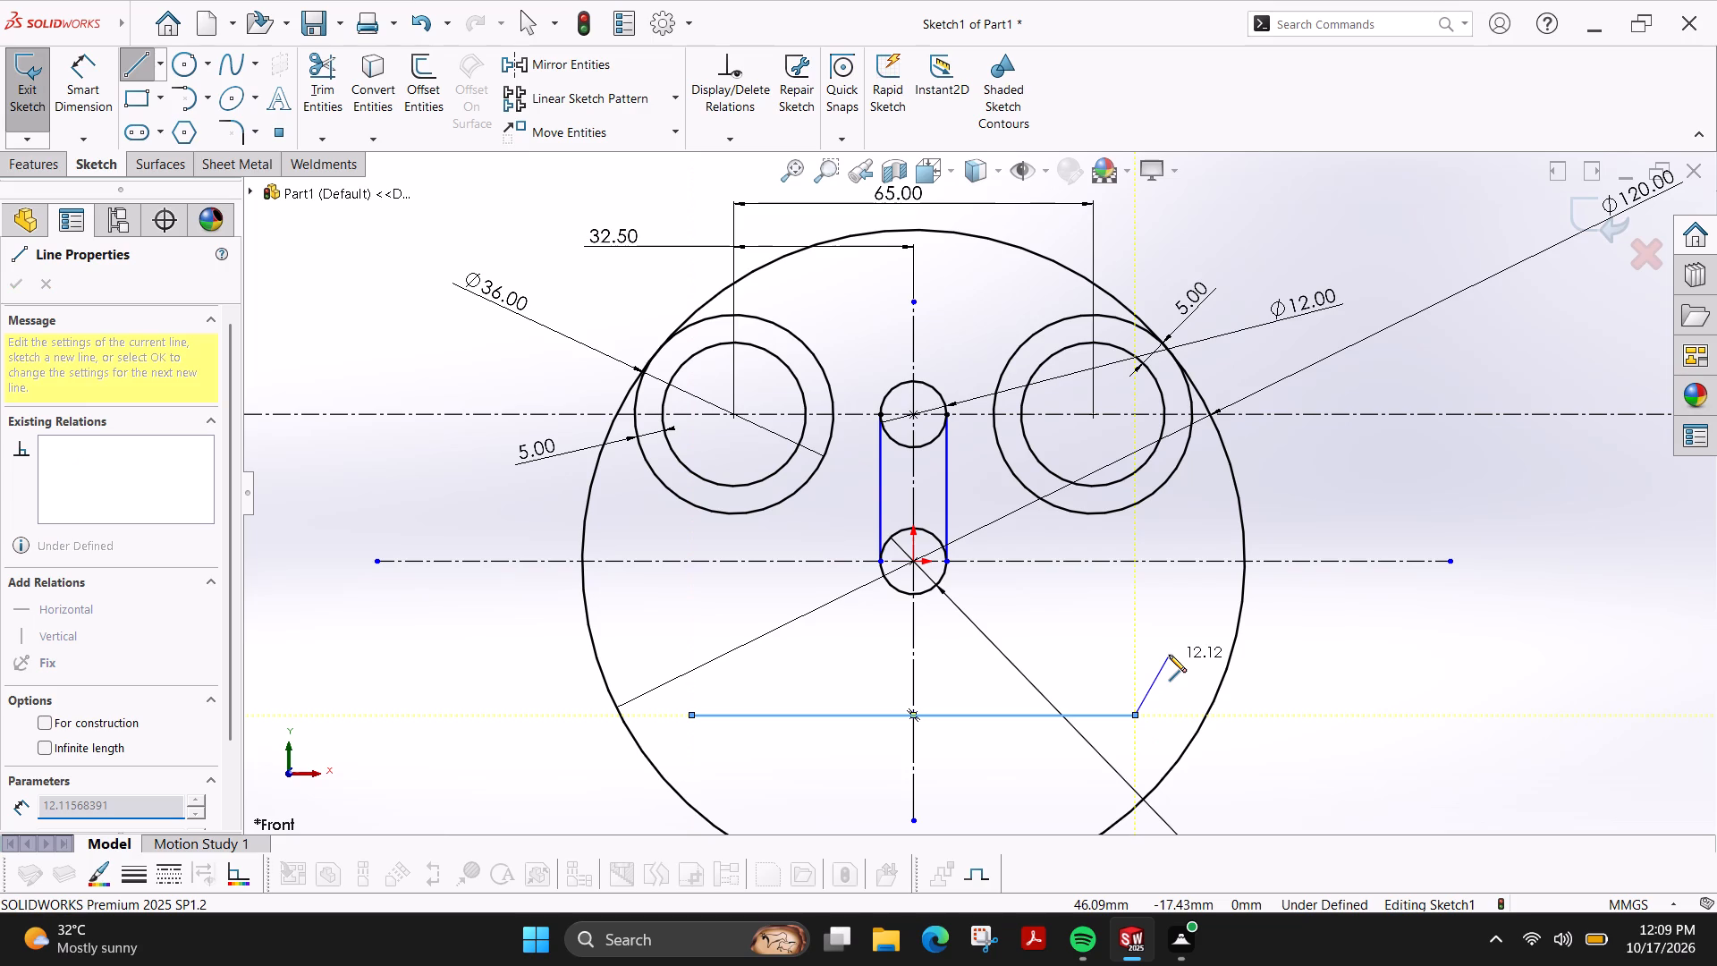
key("Escape")
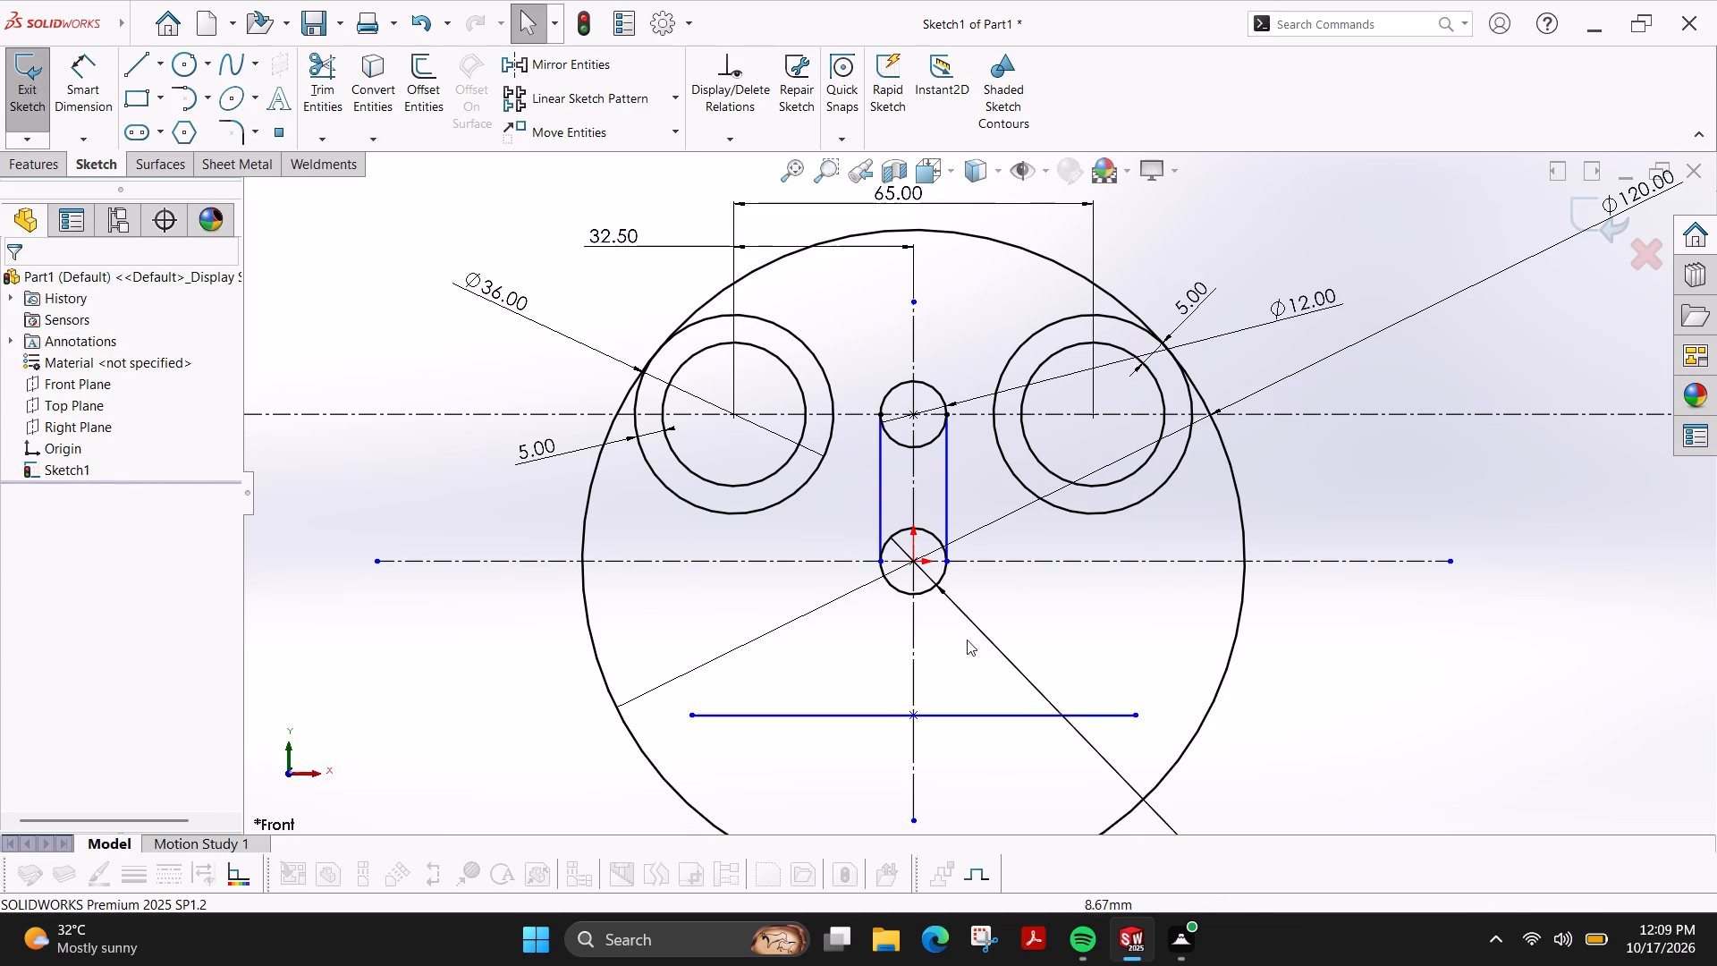
Dimension the lower horizontal line's length to 45 mm.
scroll(879, 735, "down", 1)
scroll(881, 724, "up", 2)
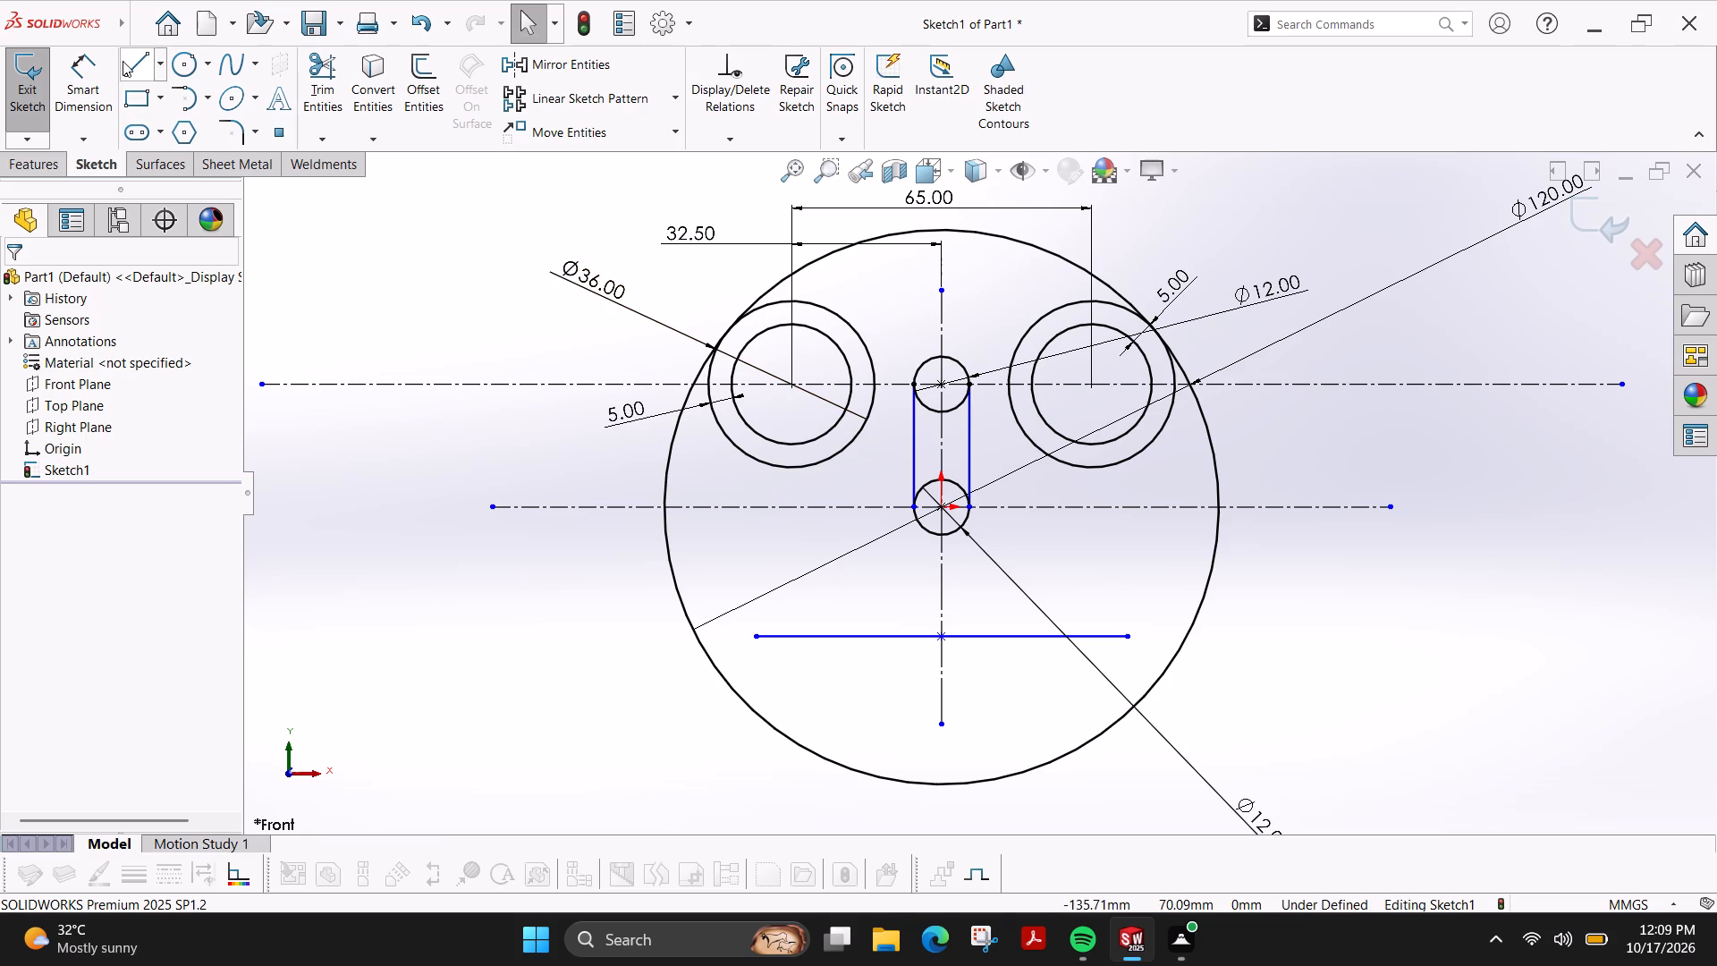
left_click(75, 72)
left_click(841, 639)
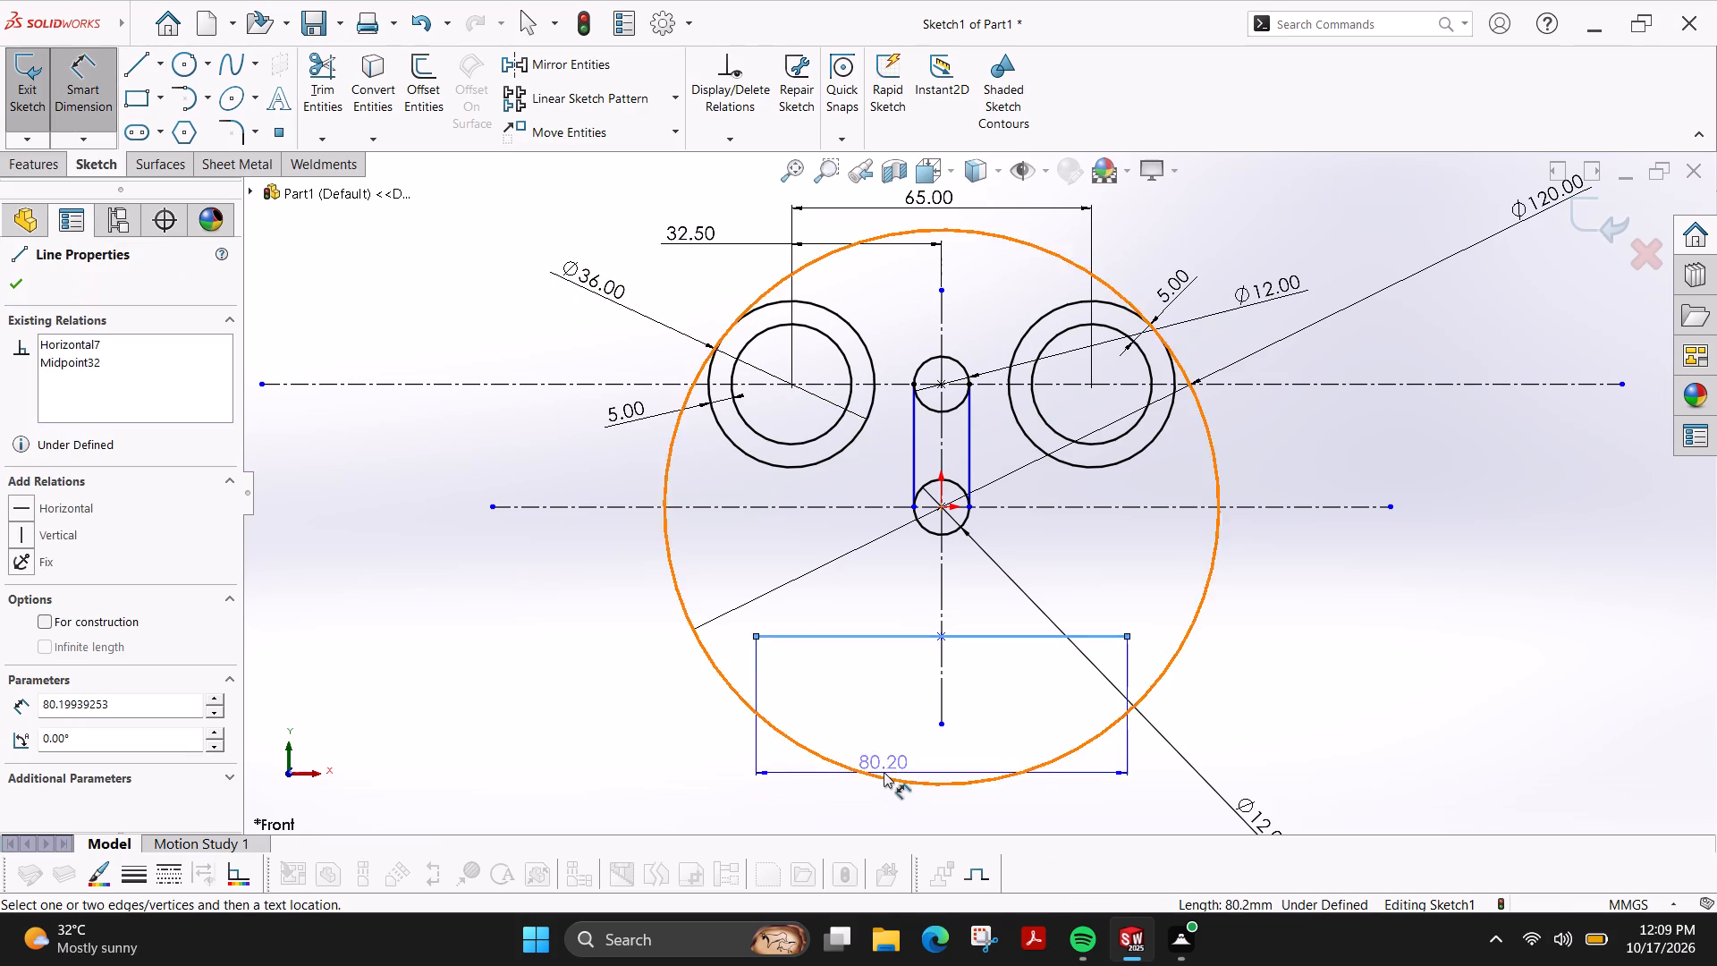
scroll(884, 770, "up", 1)
left_click(952, 778)
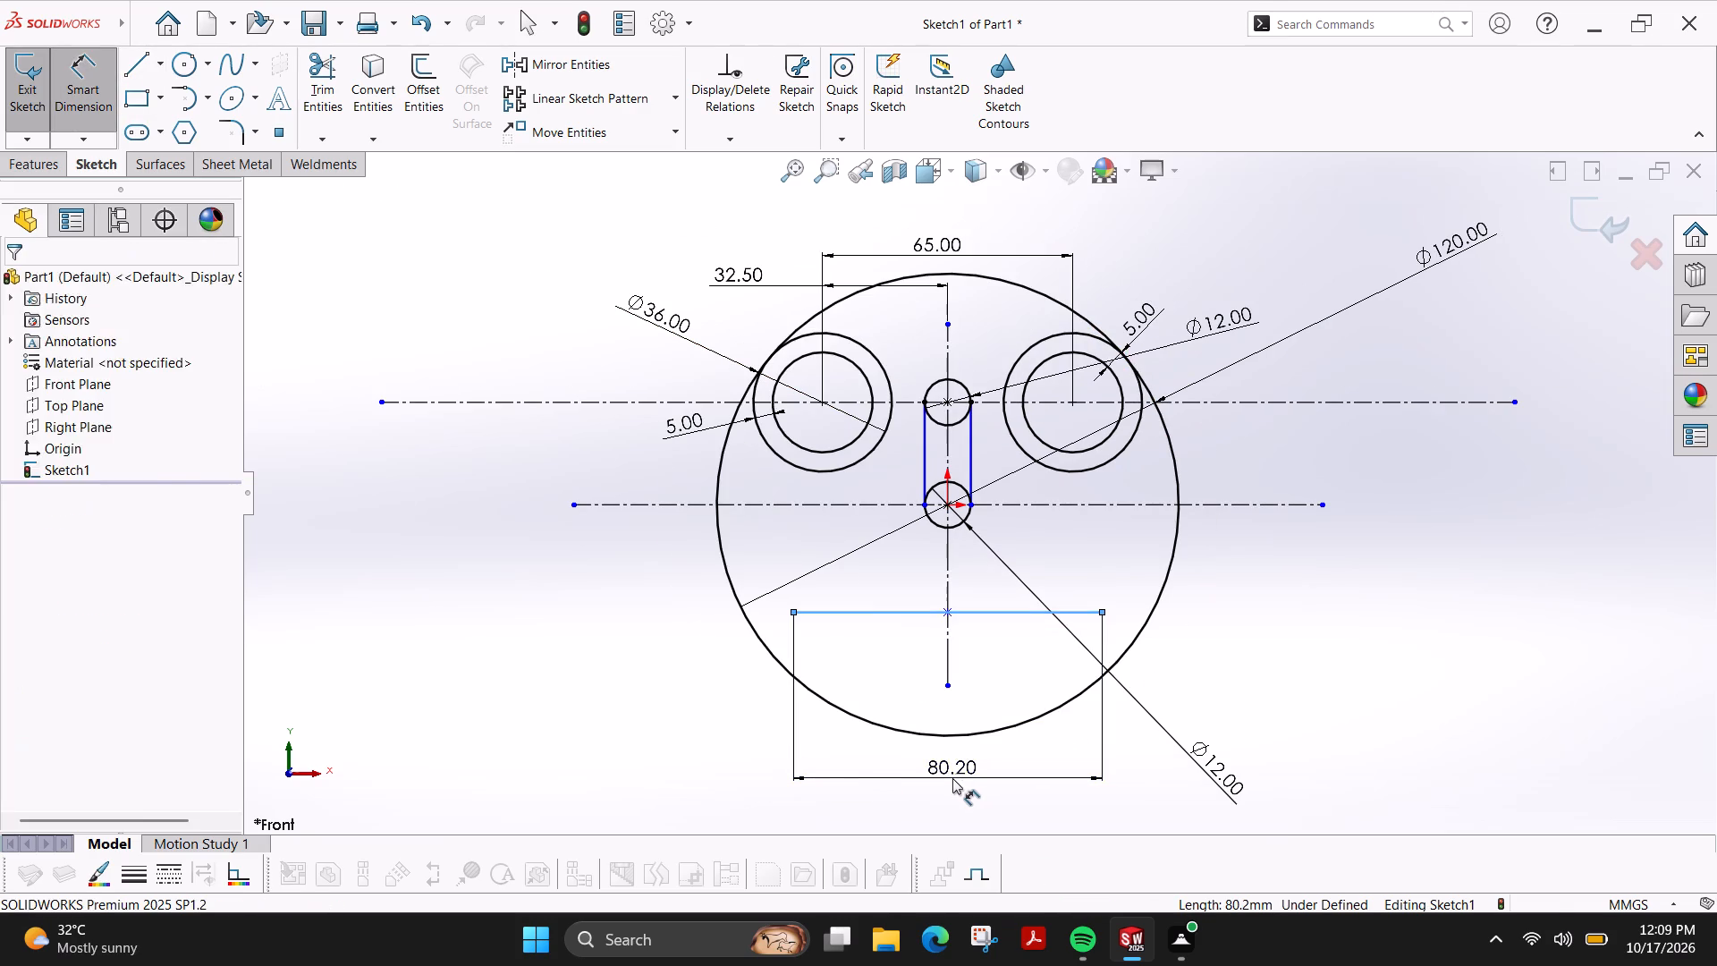
type("45")
key("Return")
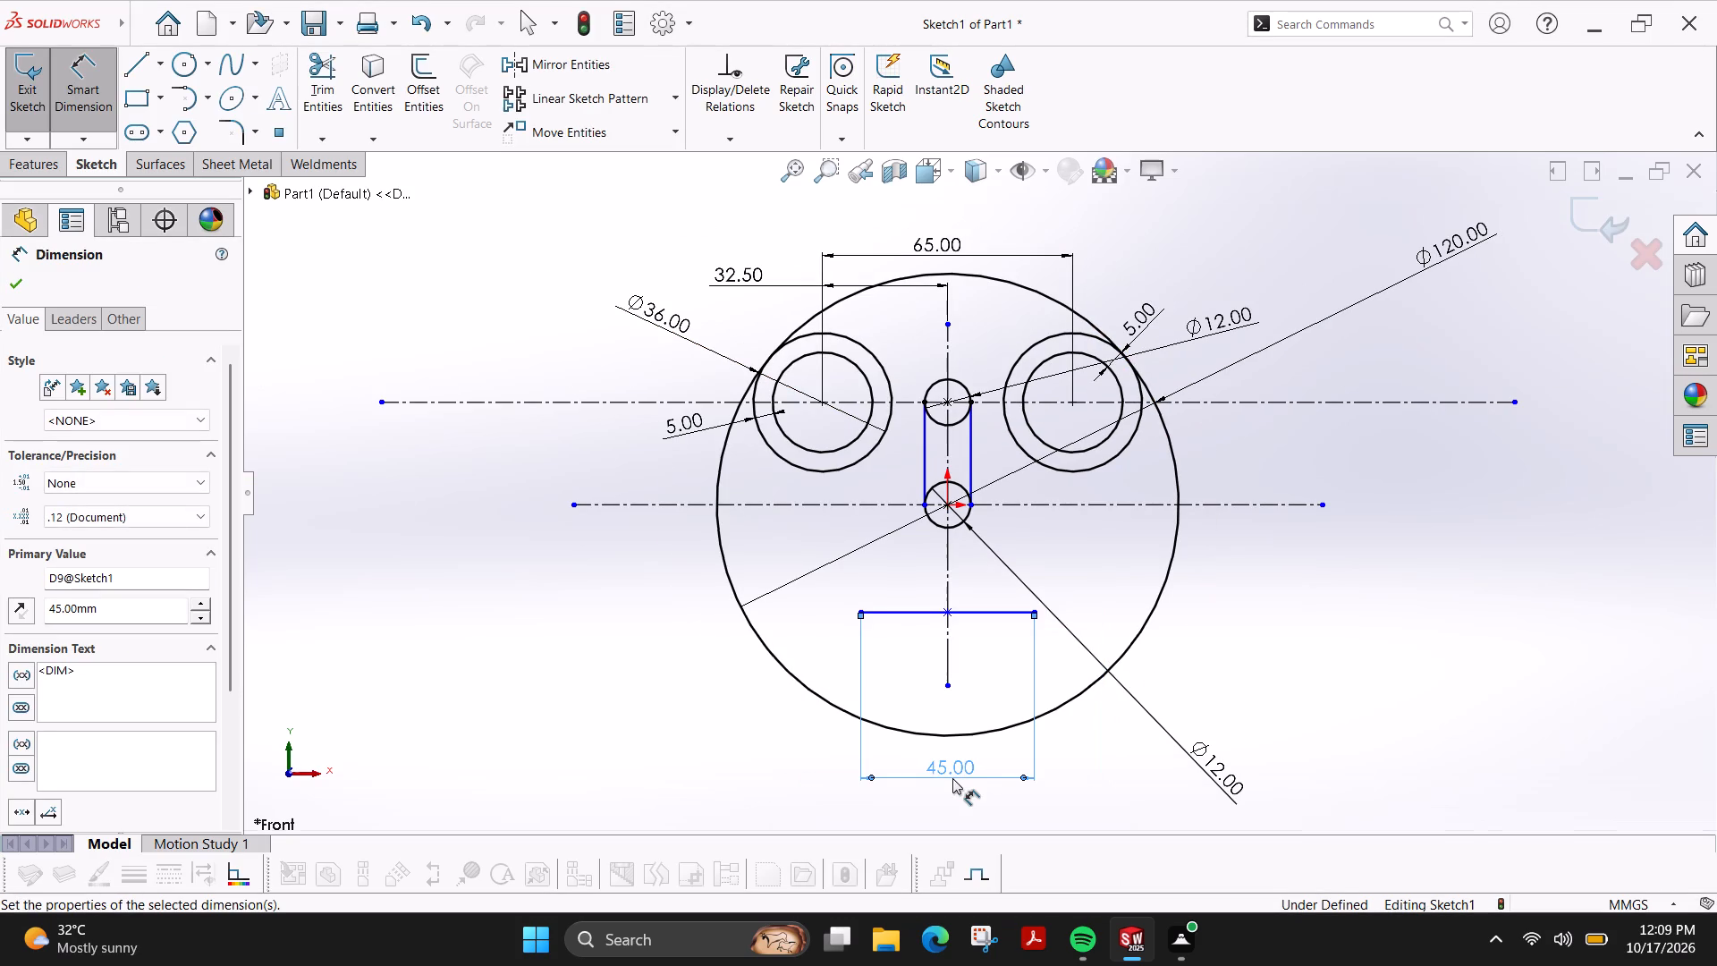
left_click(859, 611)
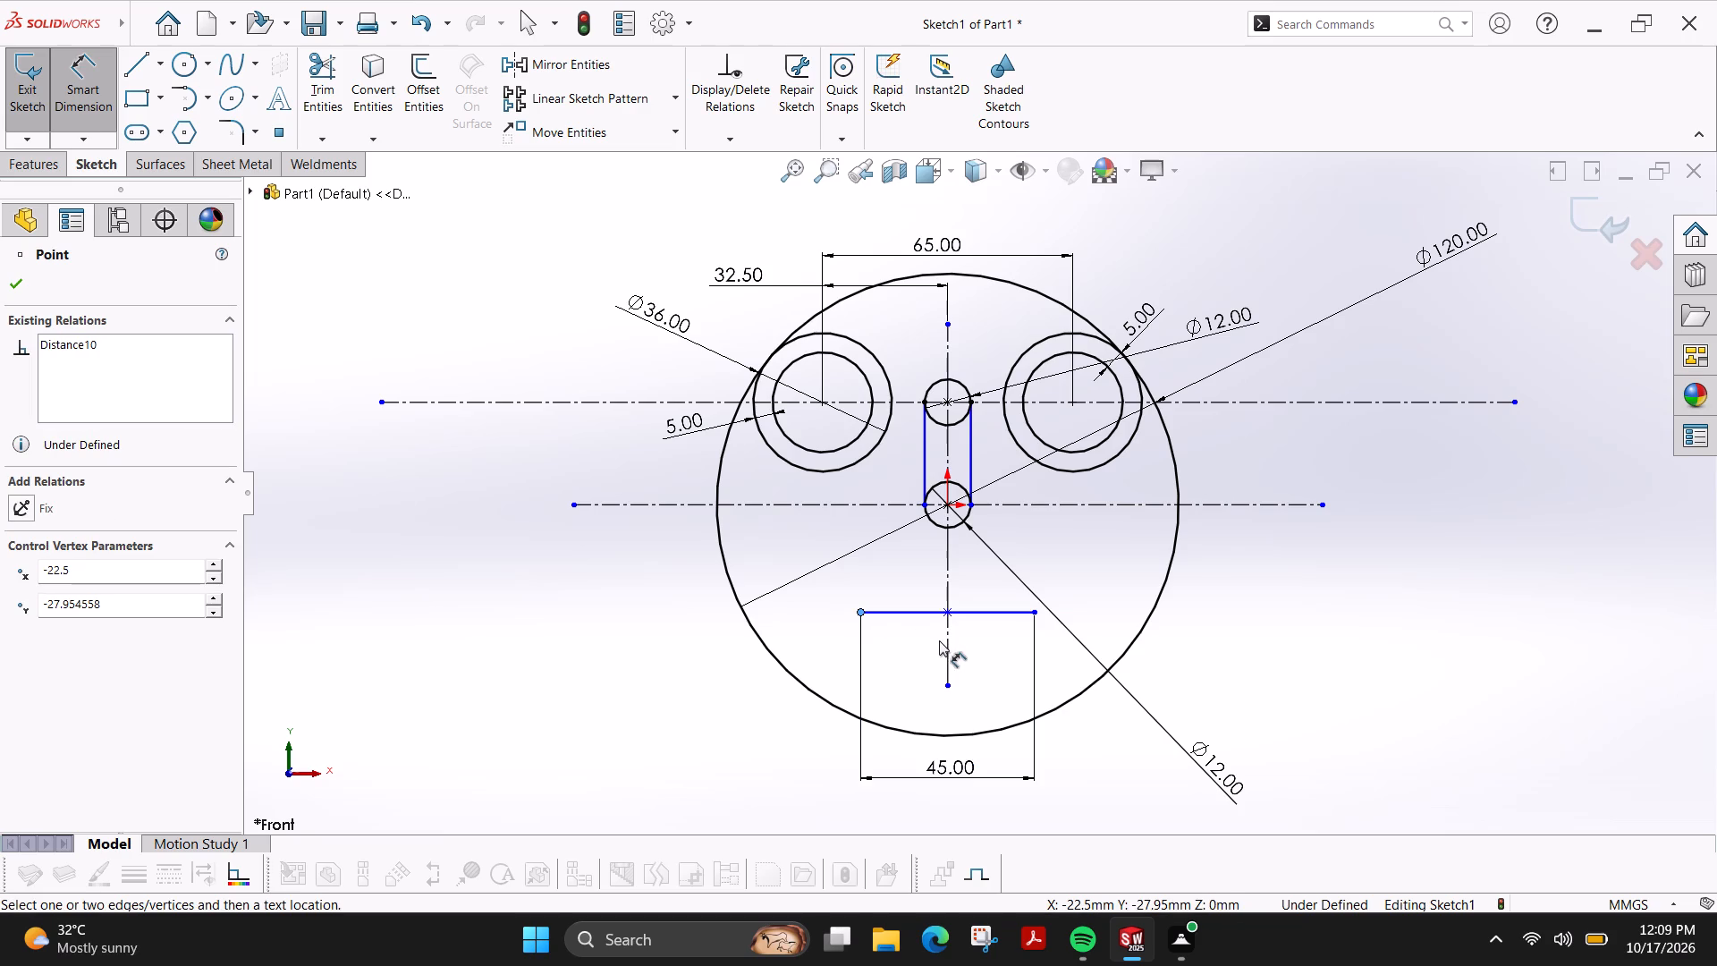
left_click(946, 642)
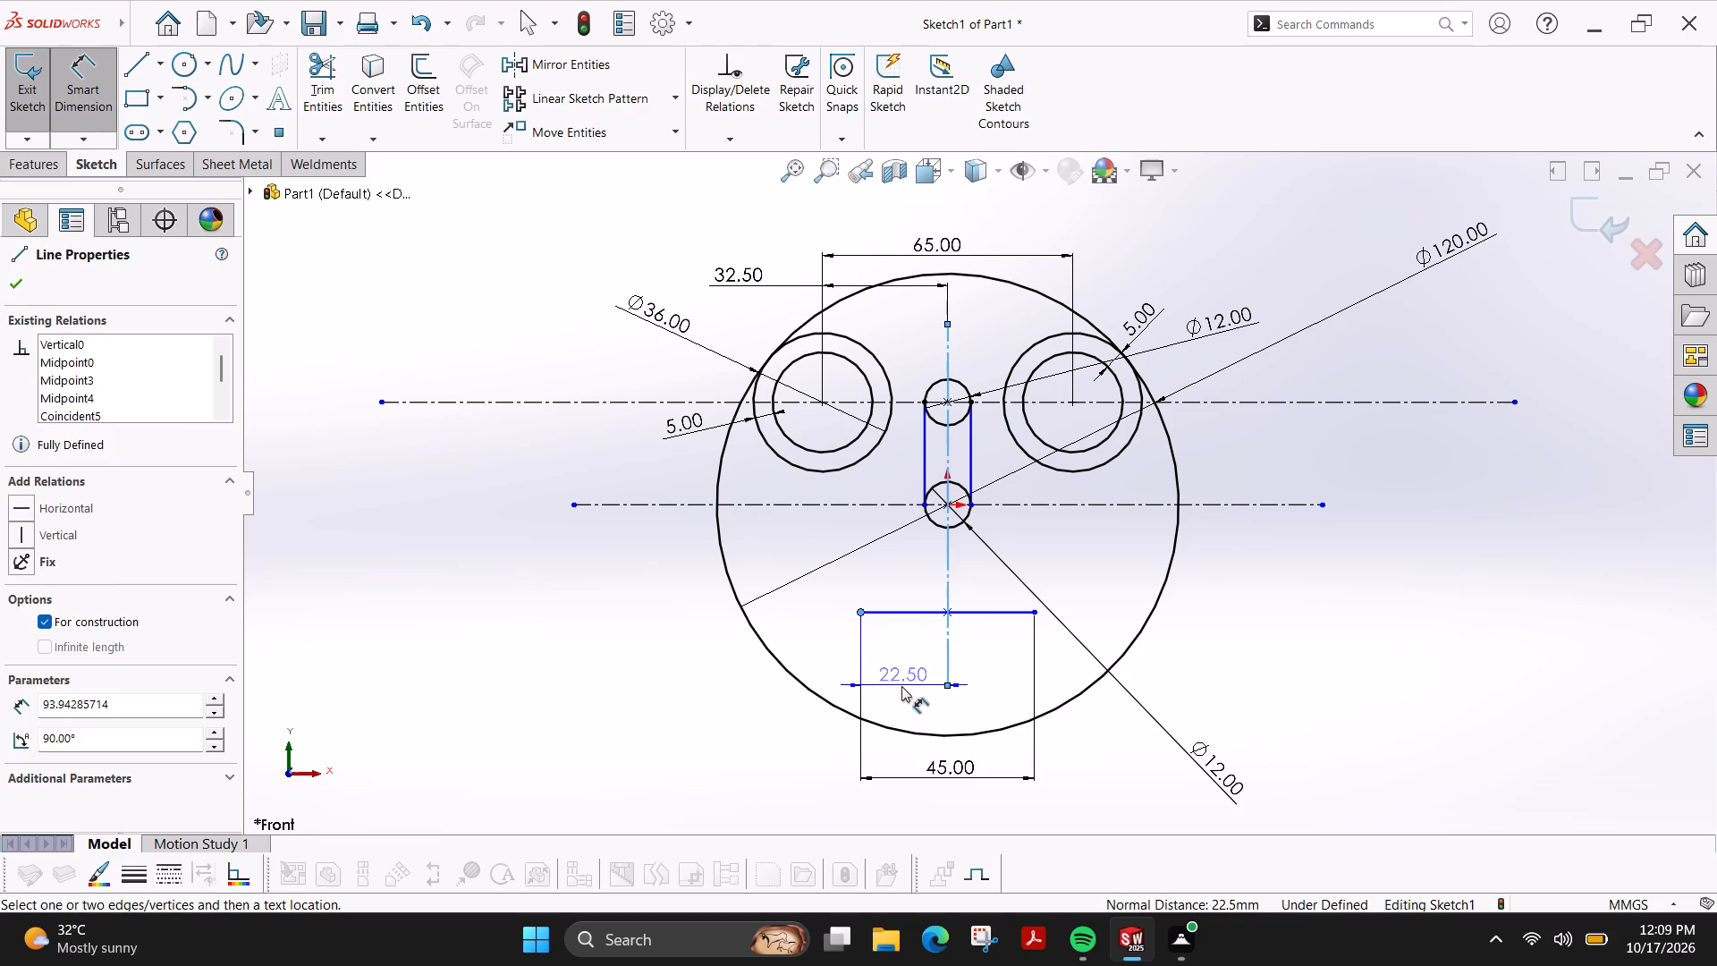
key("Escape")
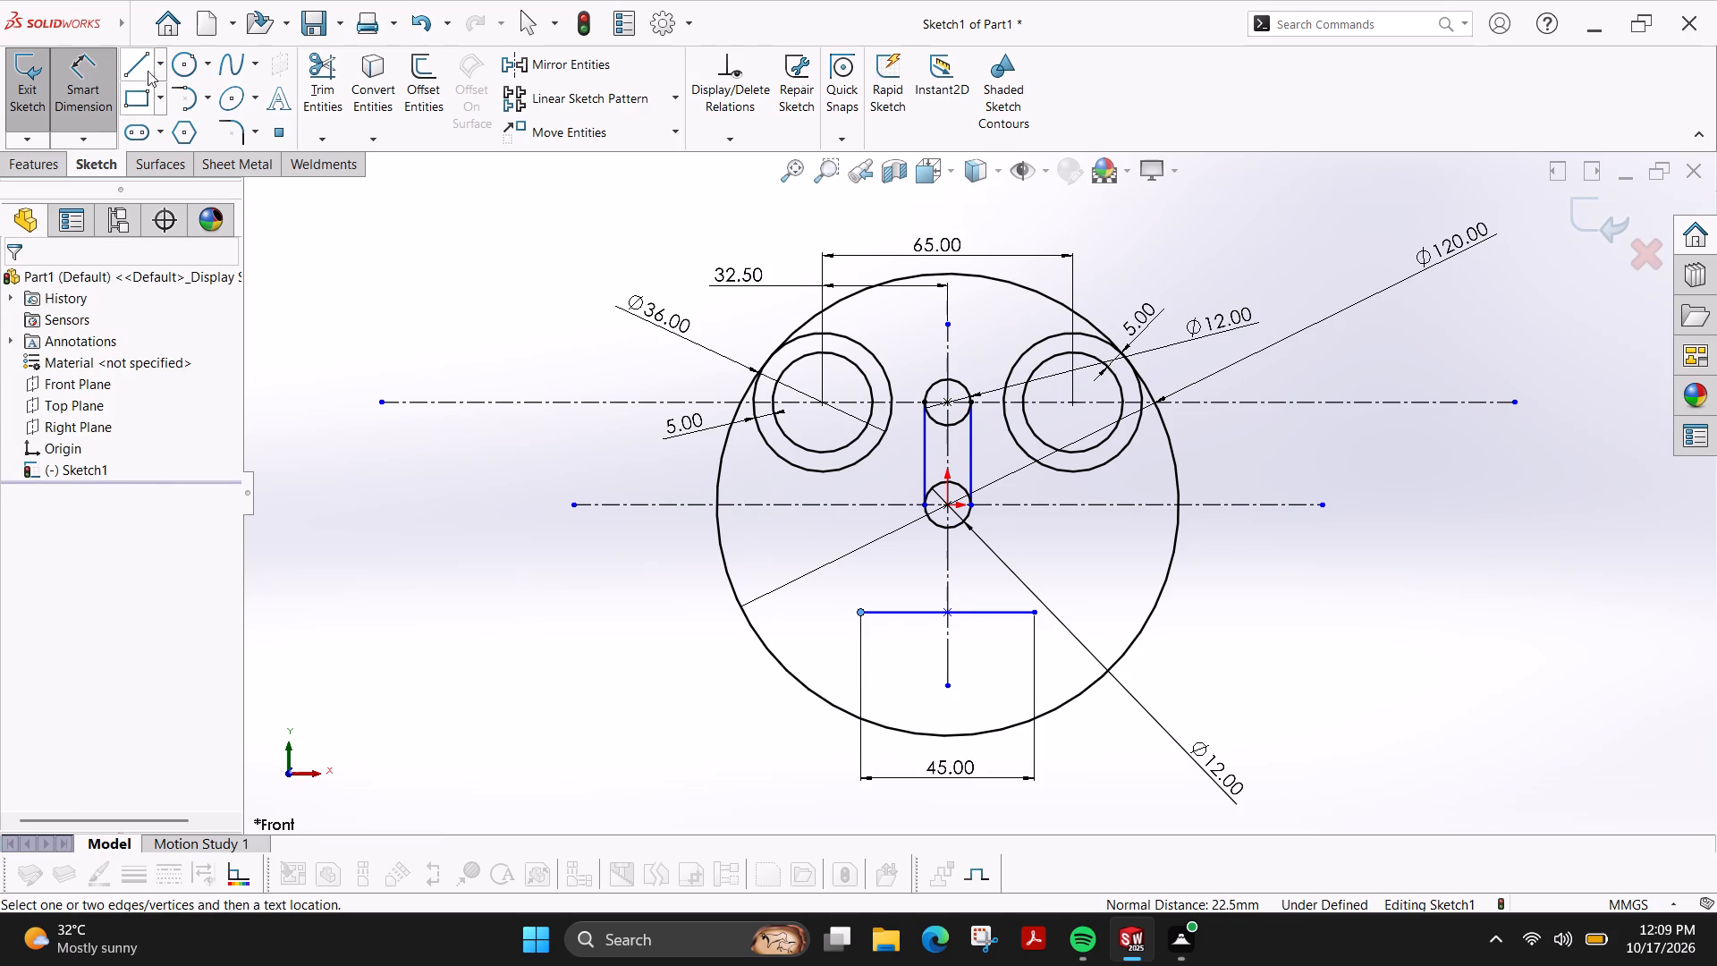
Sketch vertical lines about 98 mm and 103 mm long upward from the 45 mm line's left and right endpoints, past the large circle.
left_click(119, 71)
left_click(131, 80)
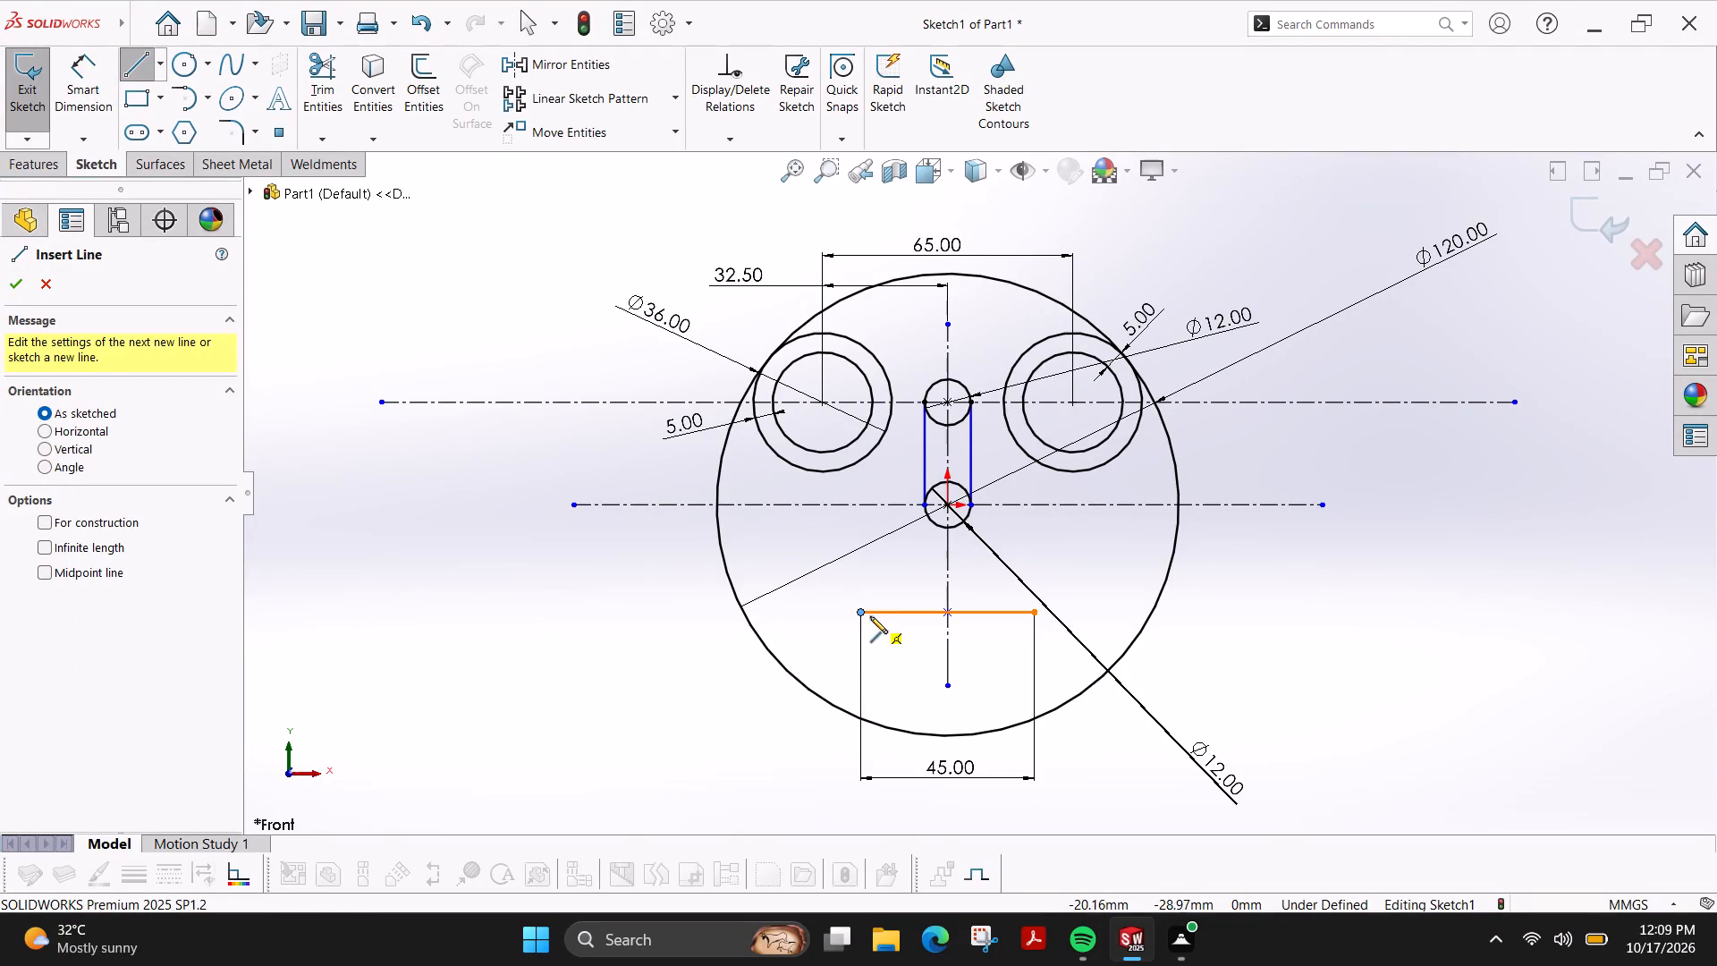
left_click(859, 612)
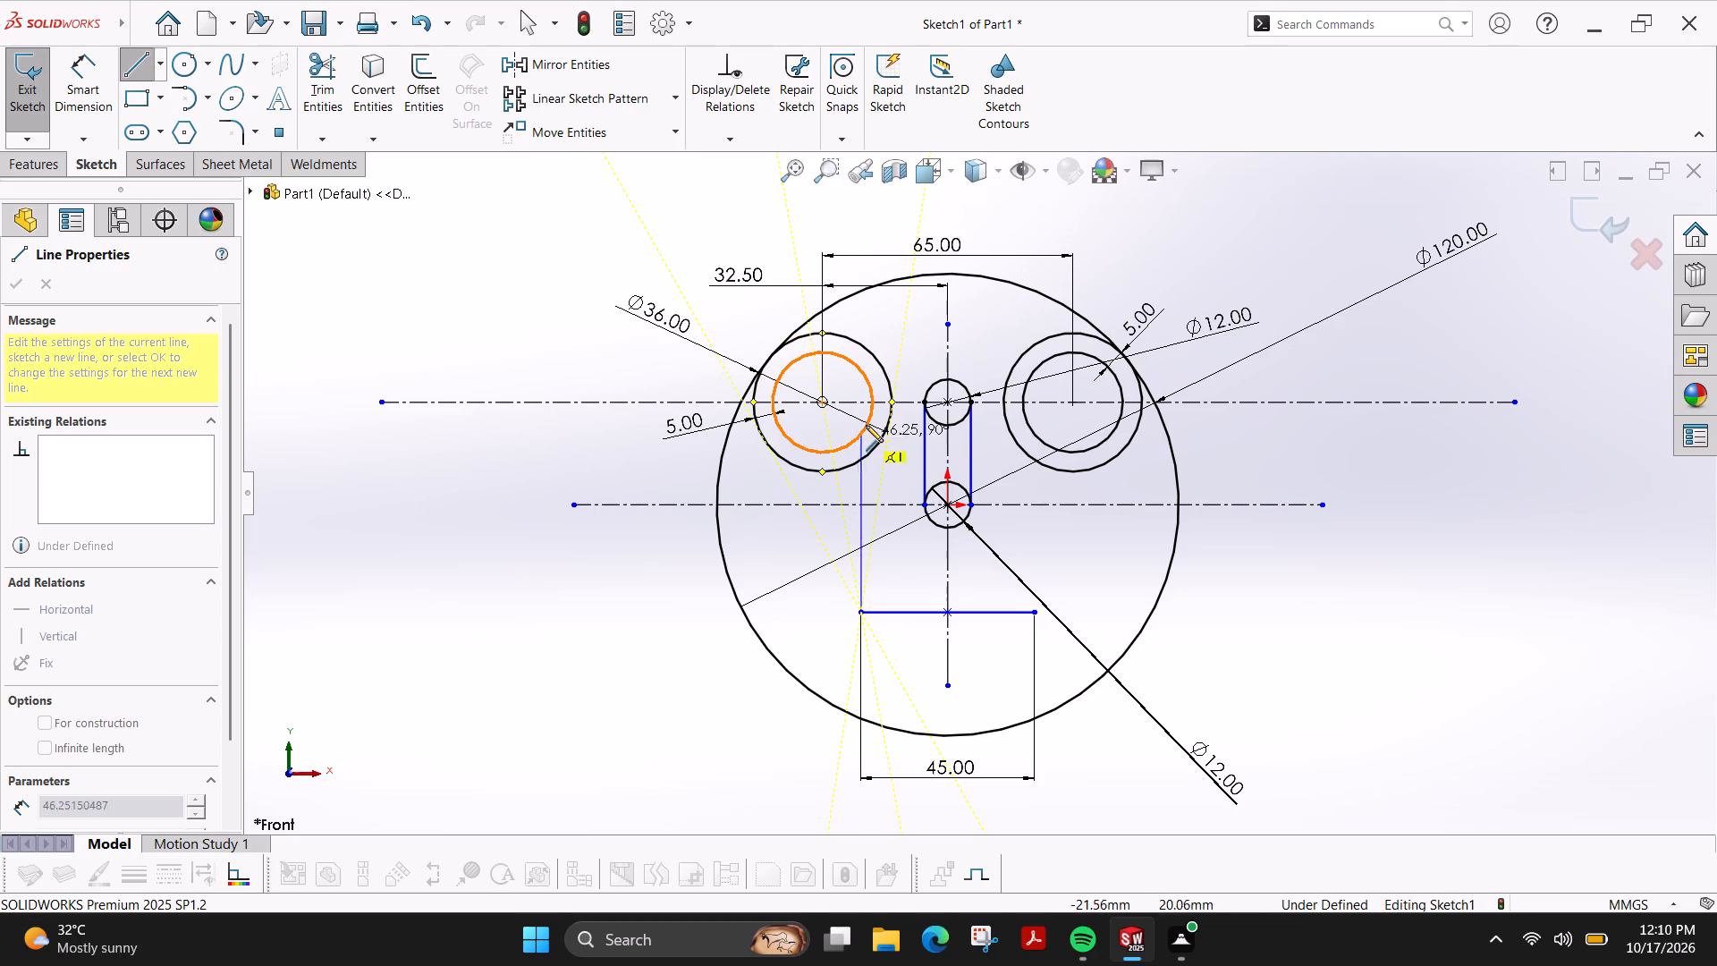
left_click(858, 232)
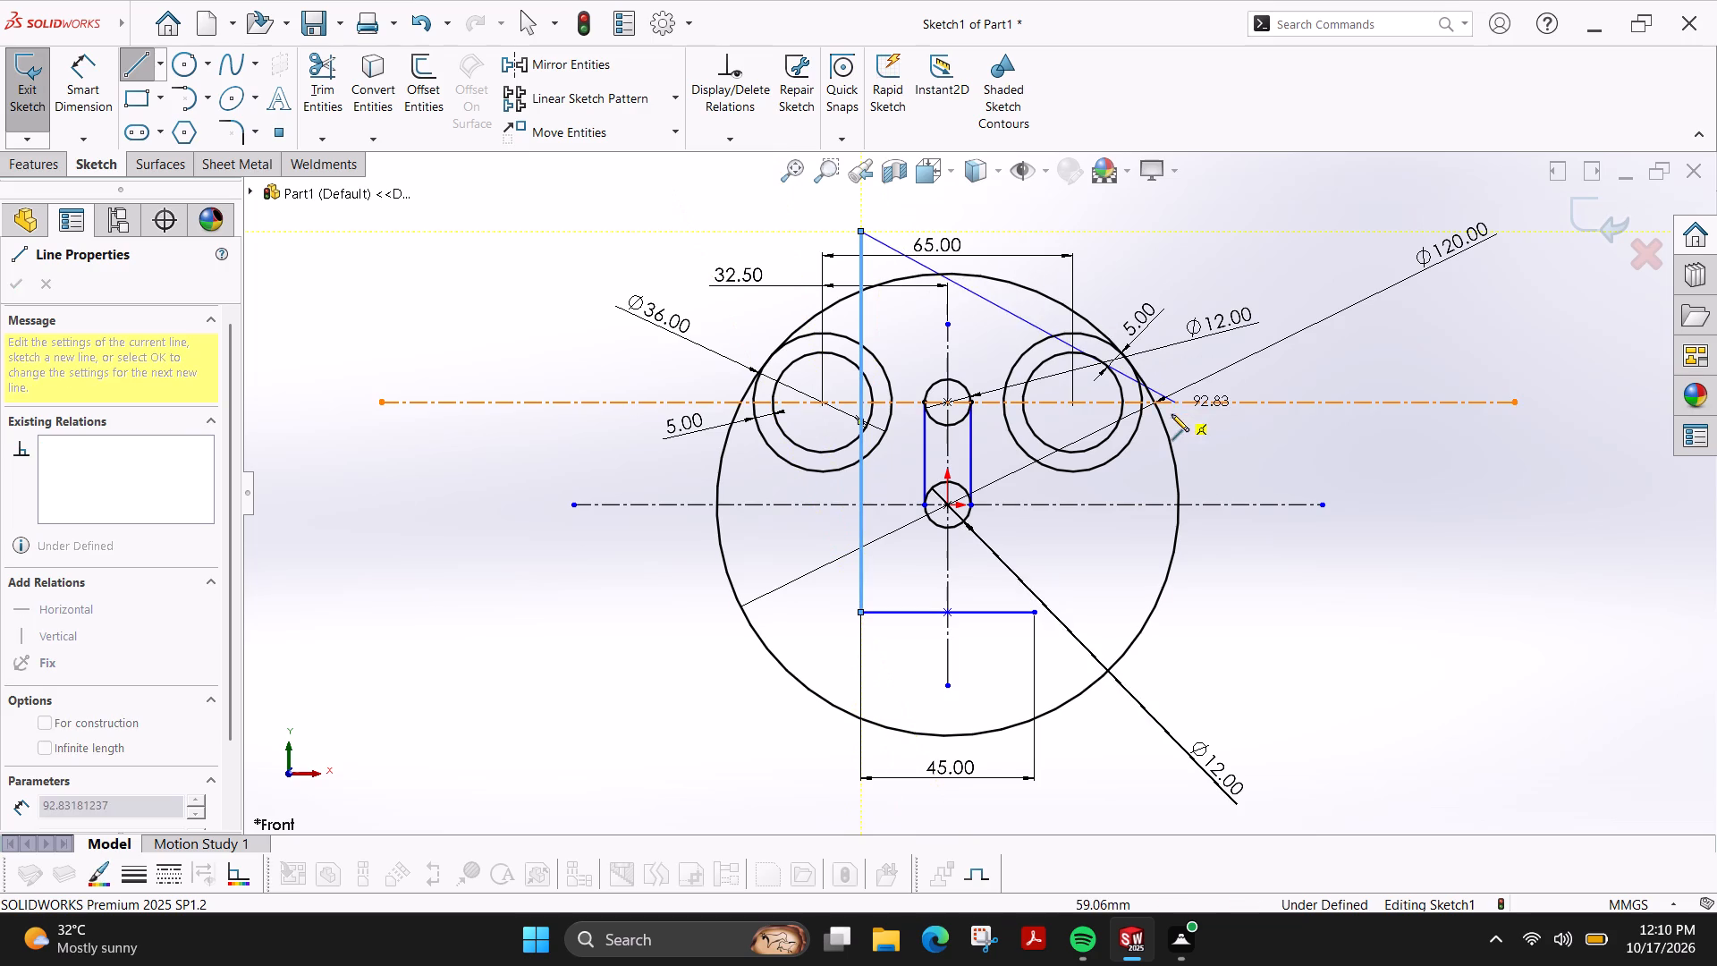
key("Escape")
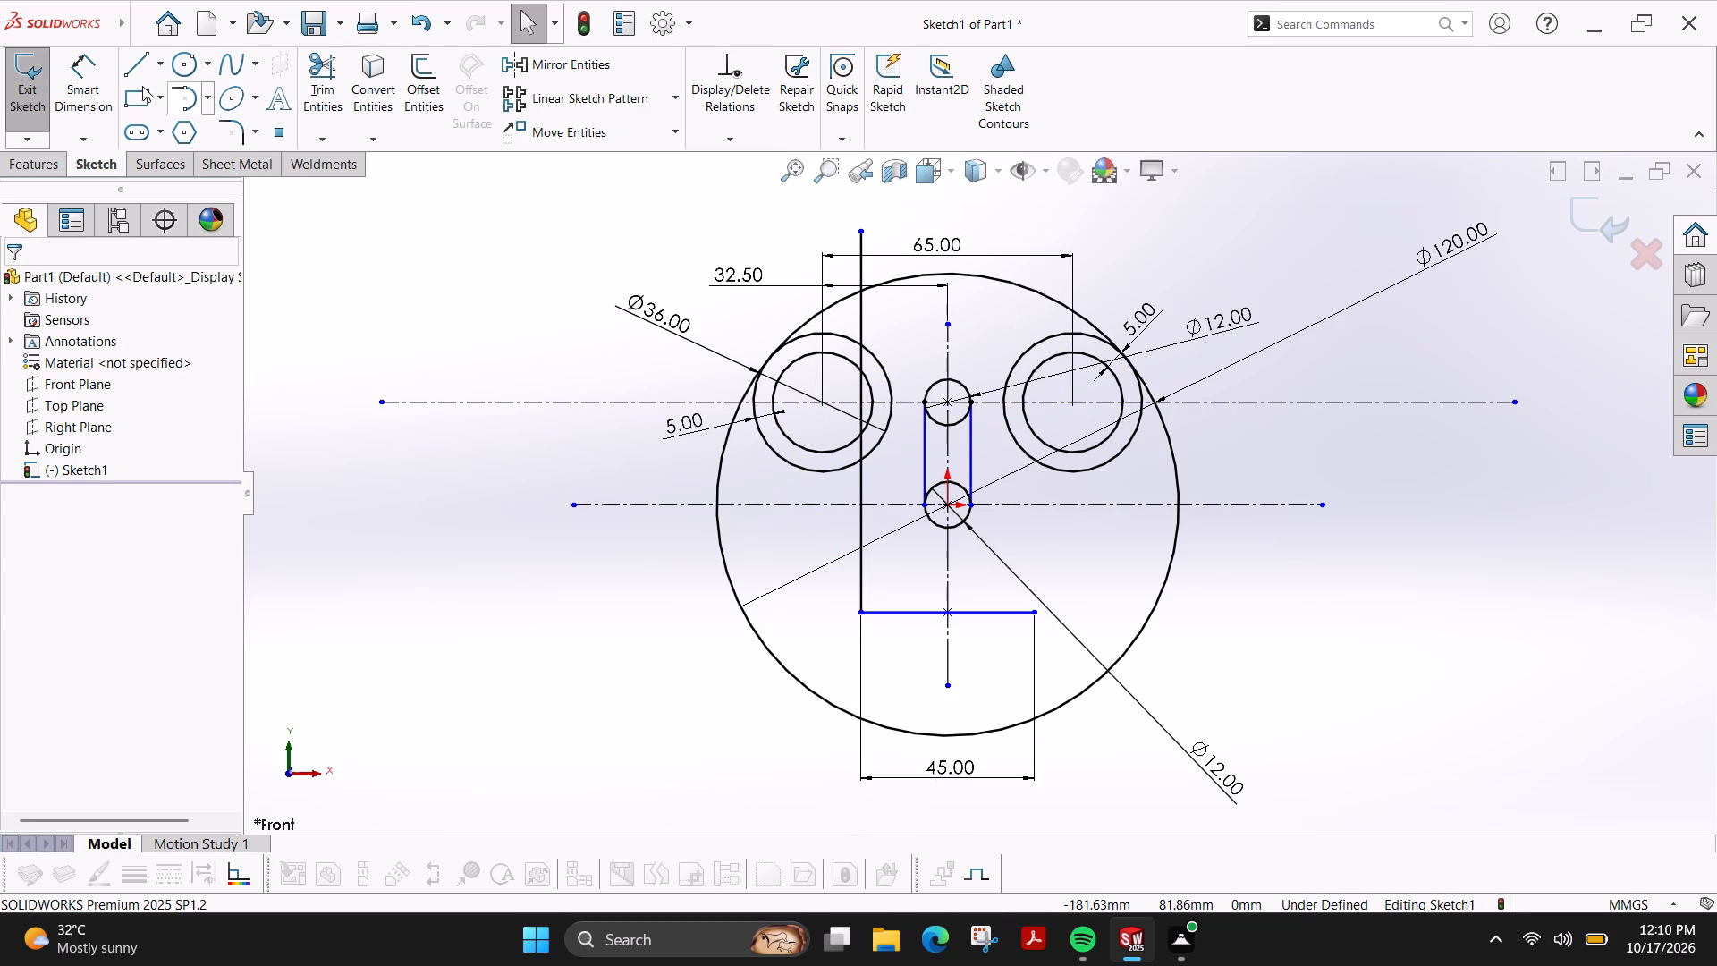
left_click(142, 73)
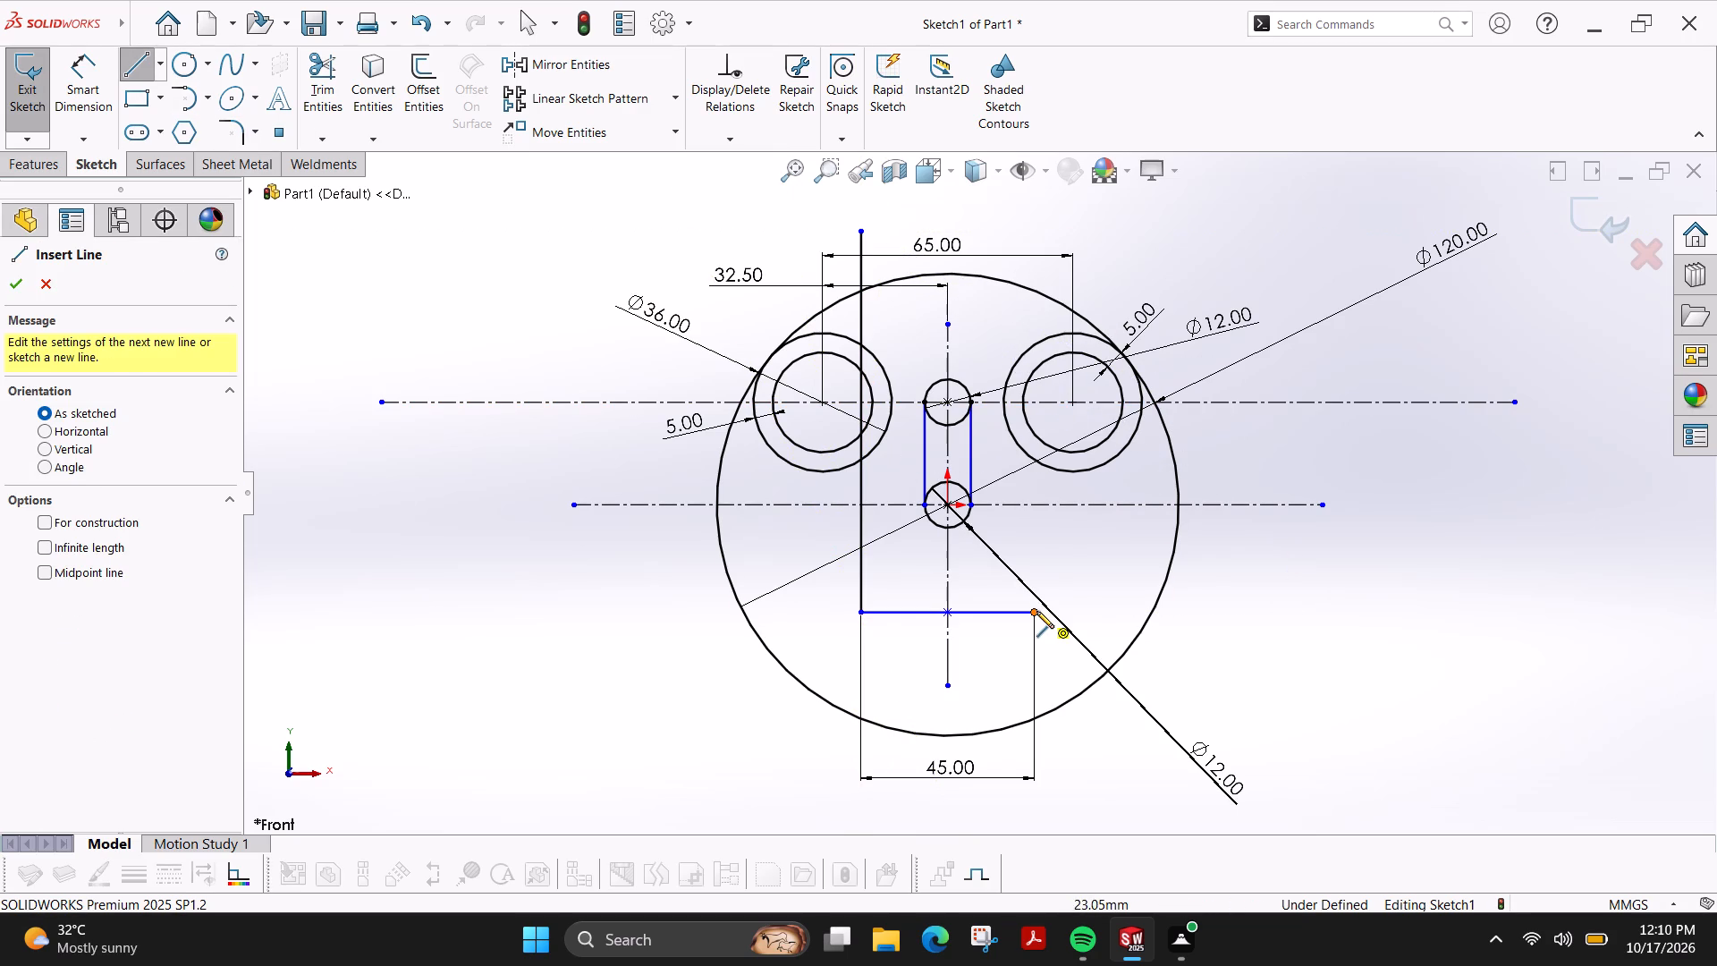
left_click(1036, 611)
left_click(1038, 217)
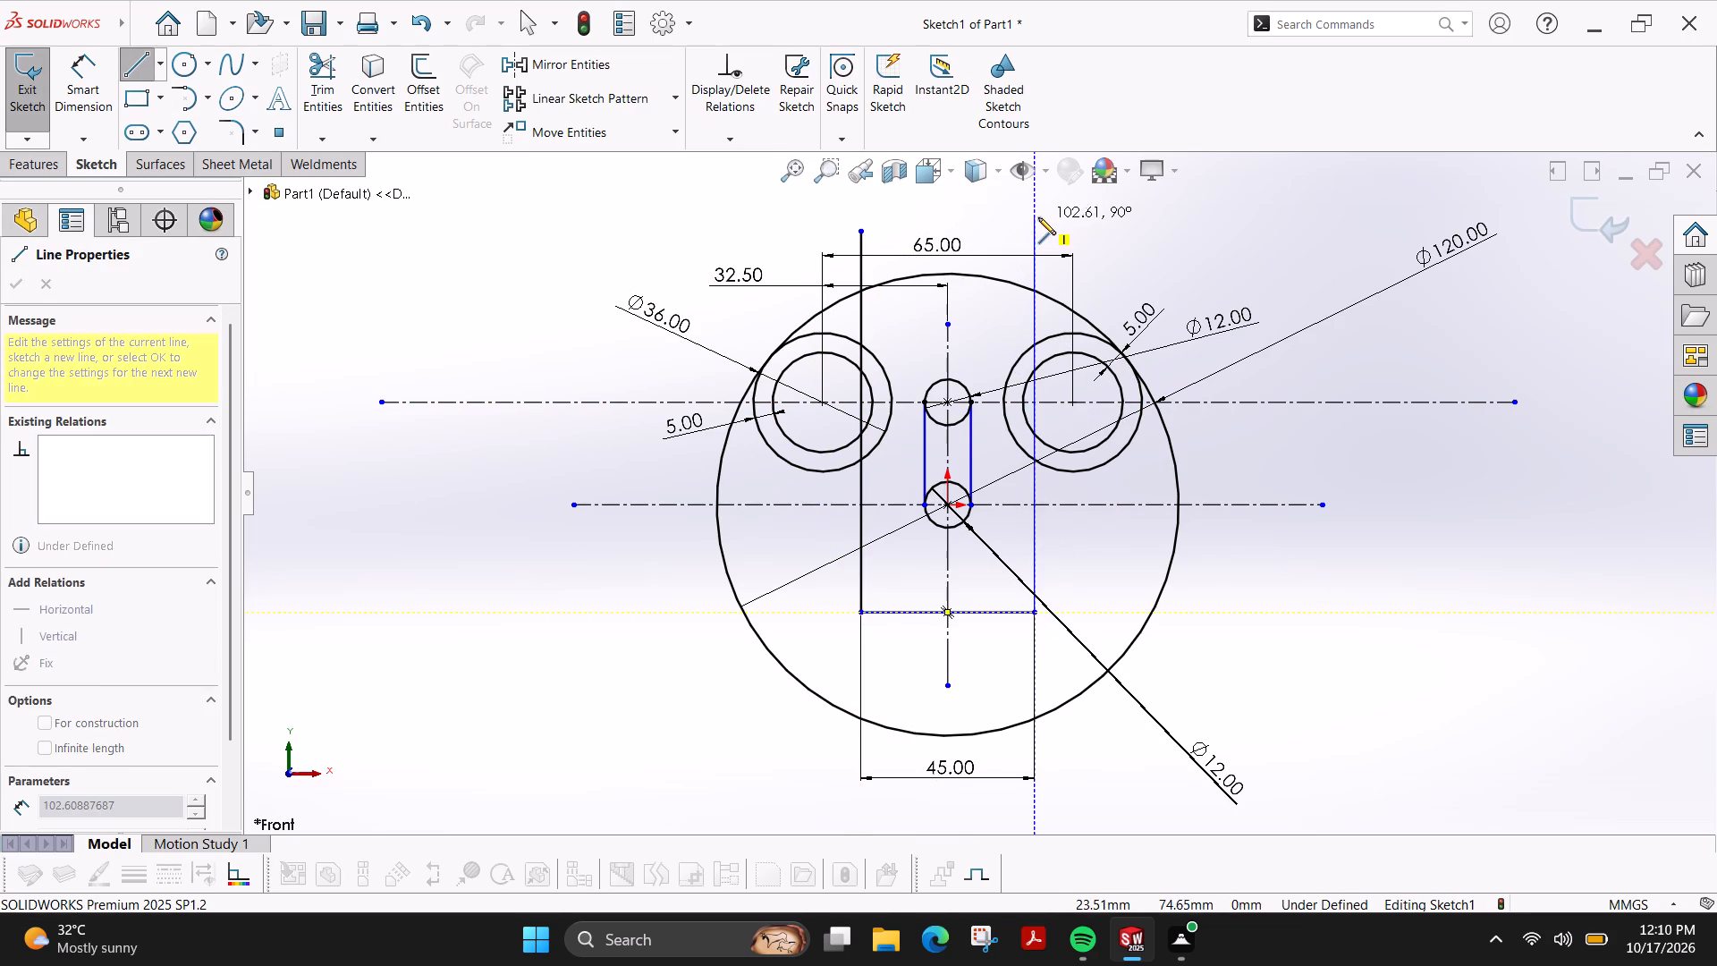
key("Escape")
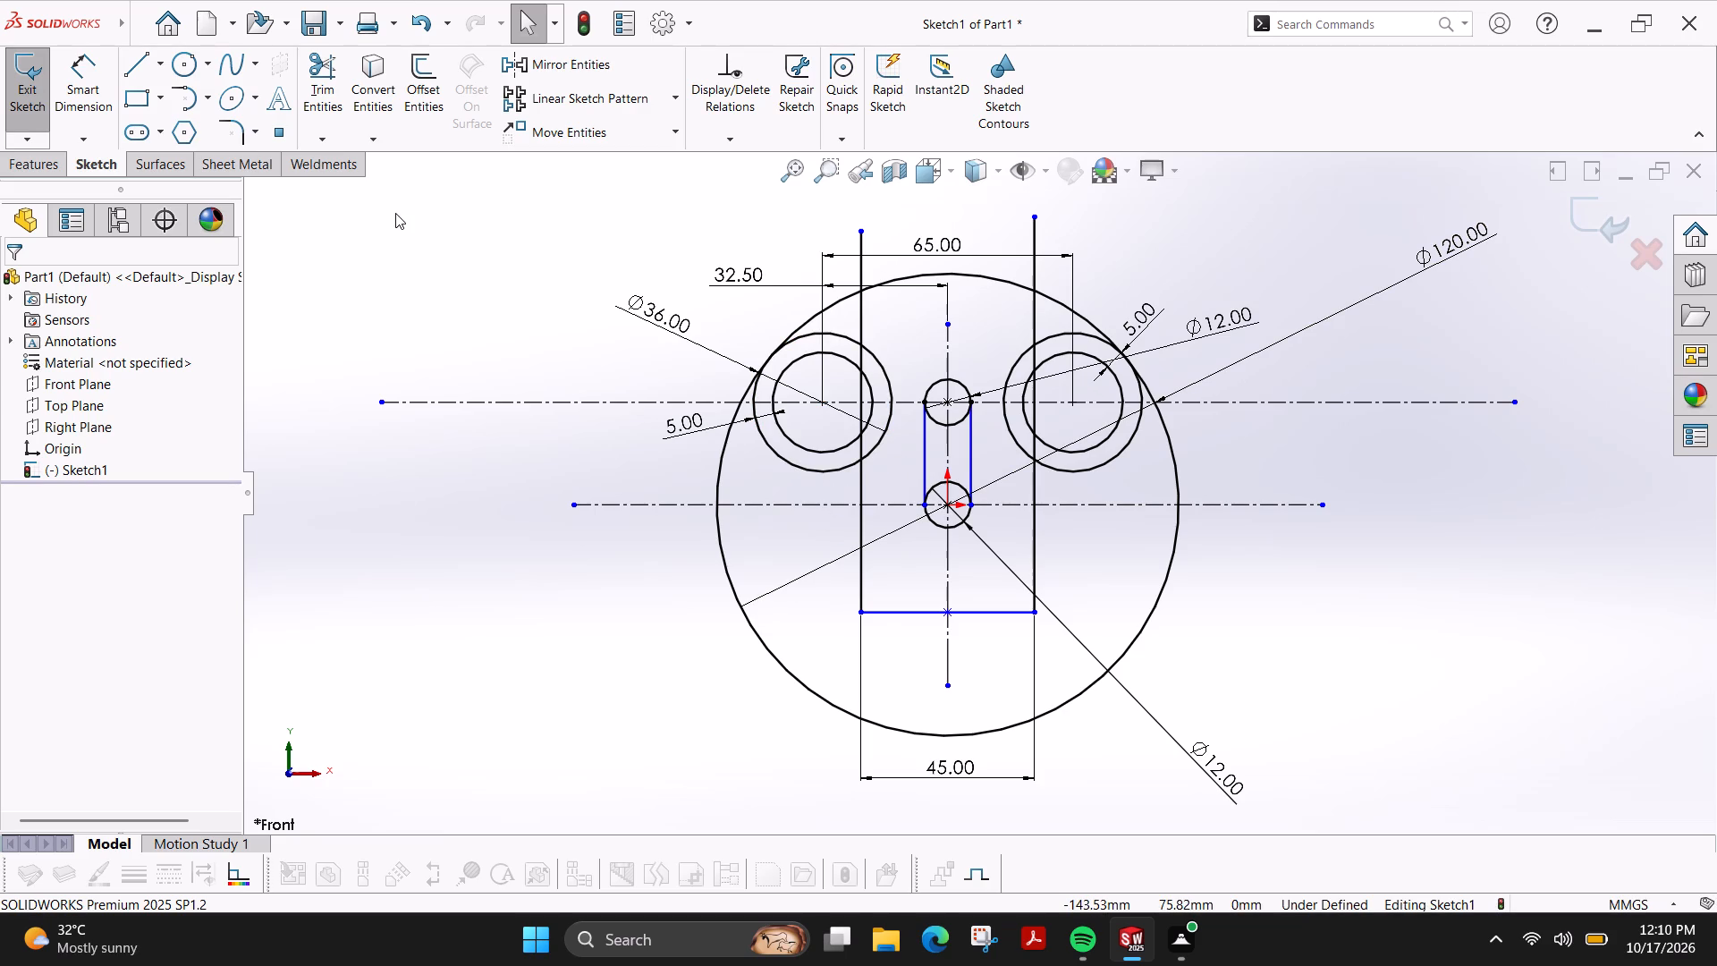
Sketch two perimeter circles of about 5 mm radius, each tangent to a side pair's outer circle and the outer side of the adjacent long vertical line.
left_click(208, 67)
left_click(226, 113)
scroll(1019, 441, "down", 3)
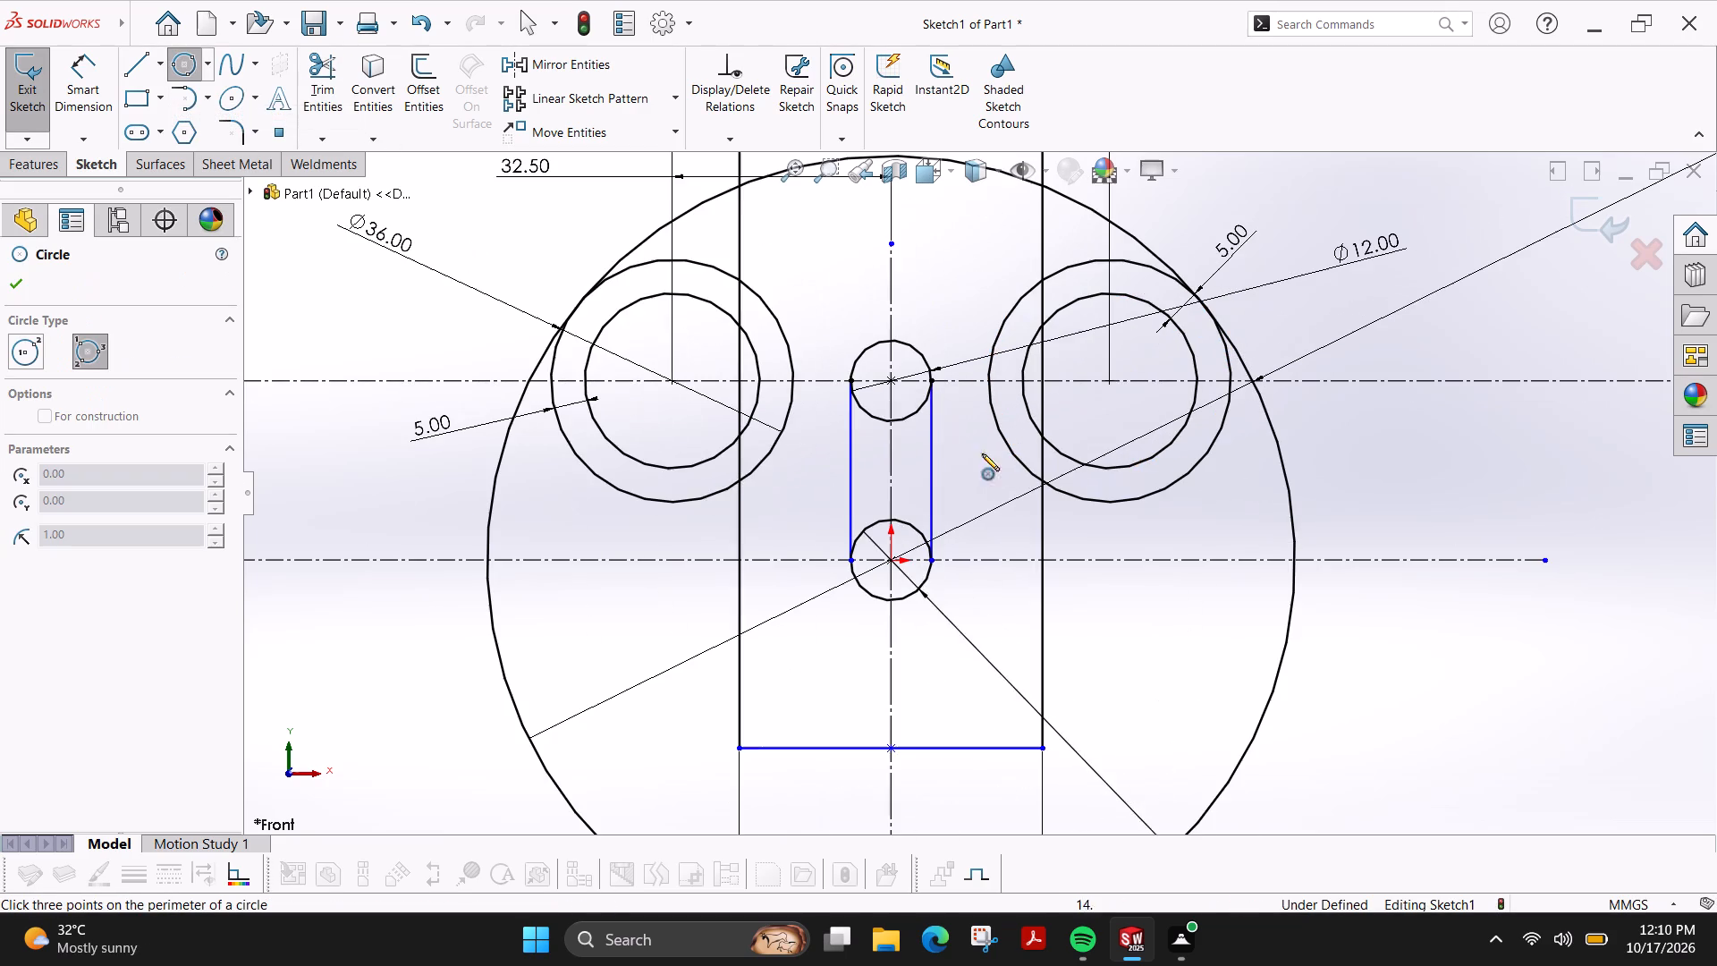
left_click(677, 501)
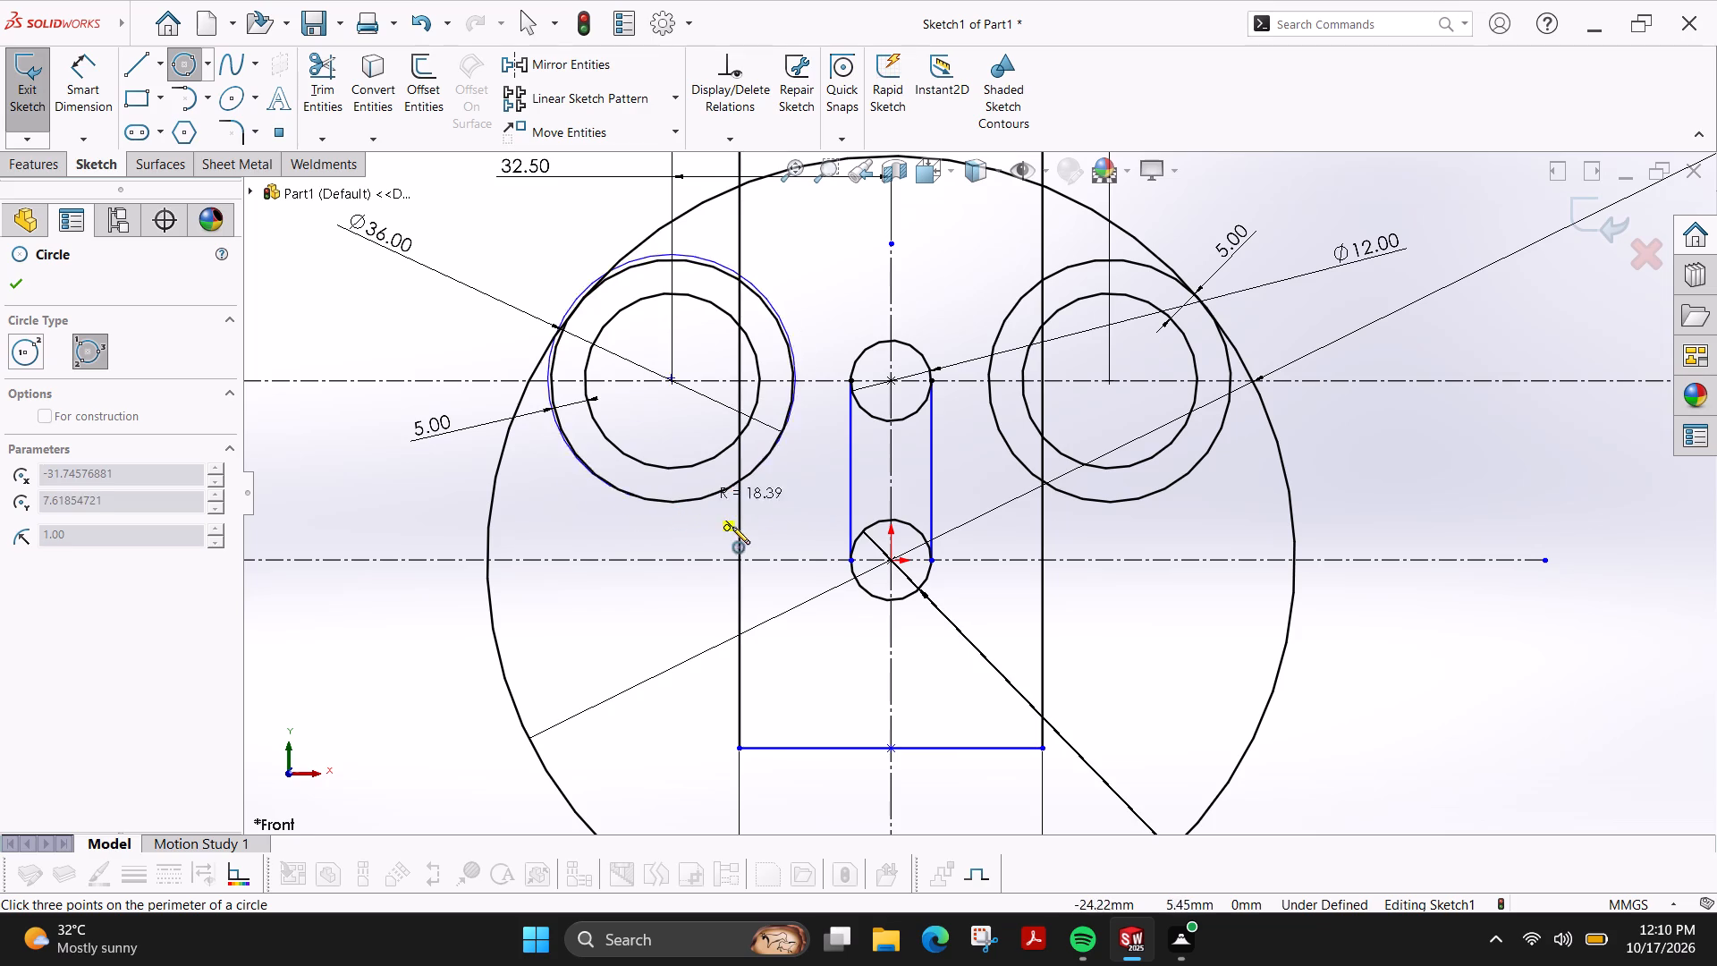
left_click(739, 544)
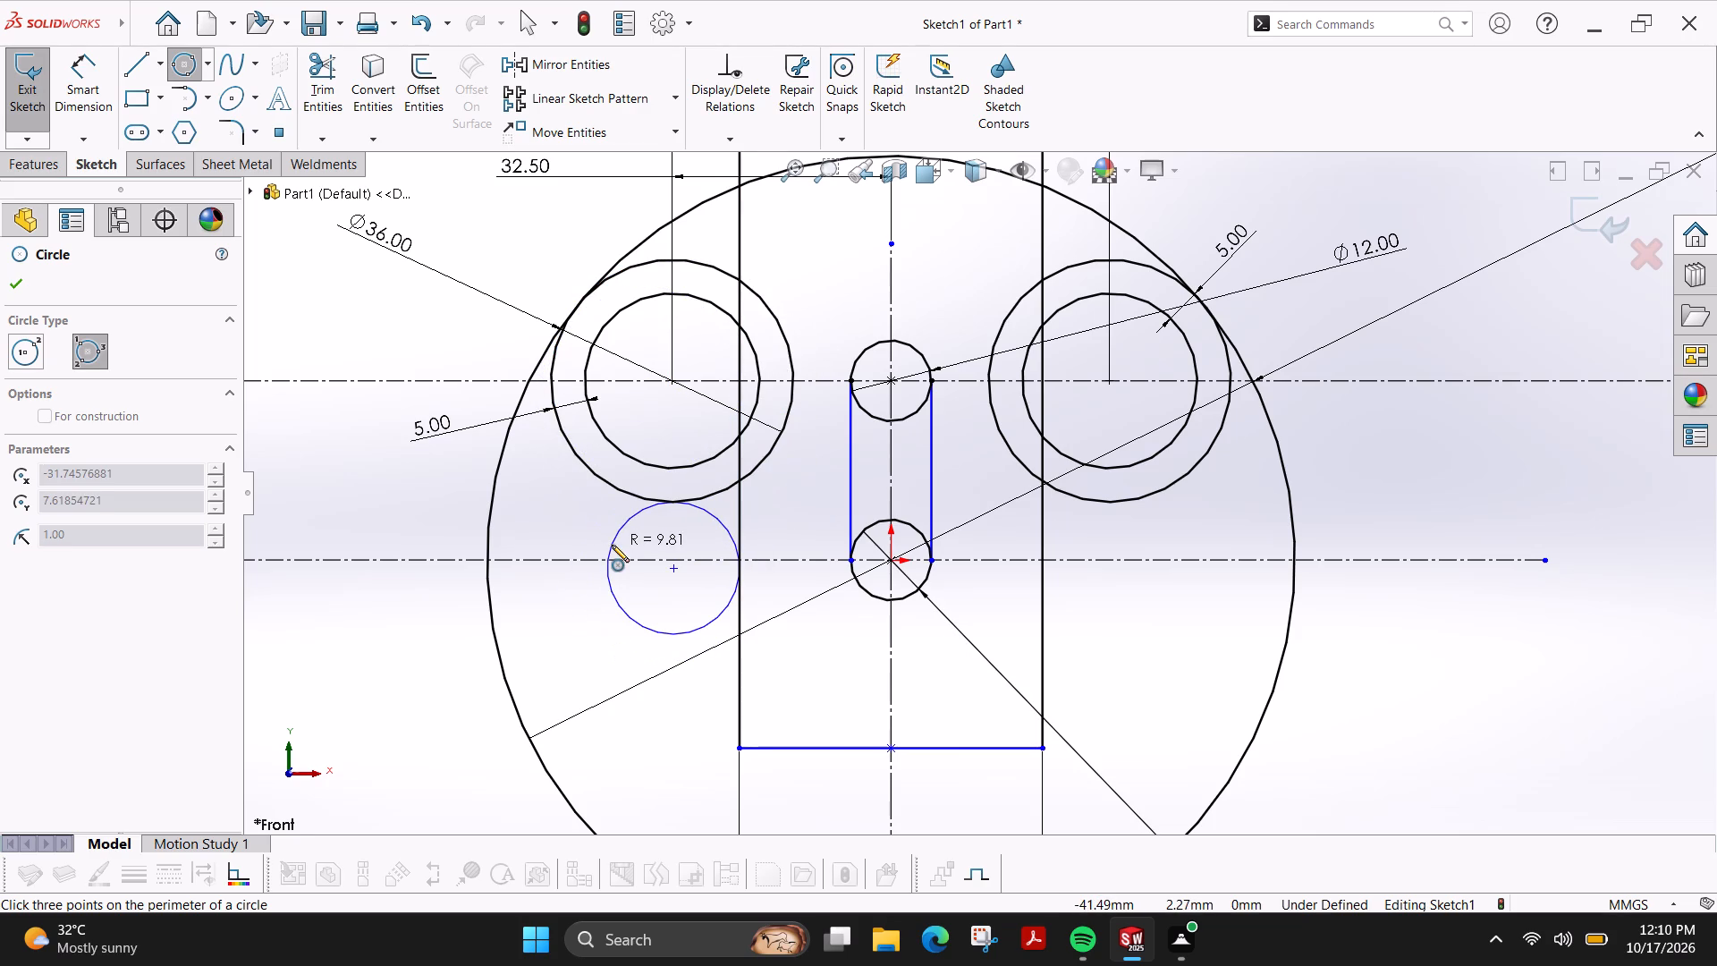
left_click(671, 528)
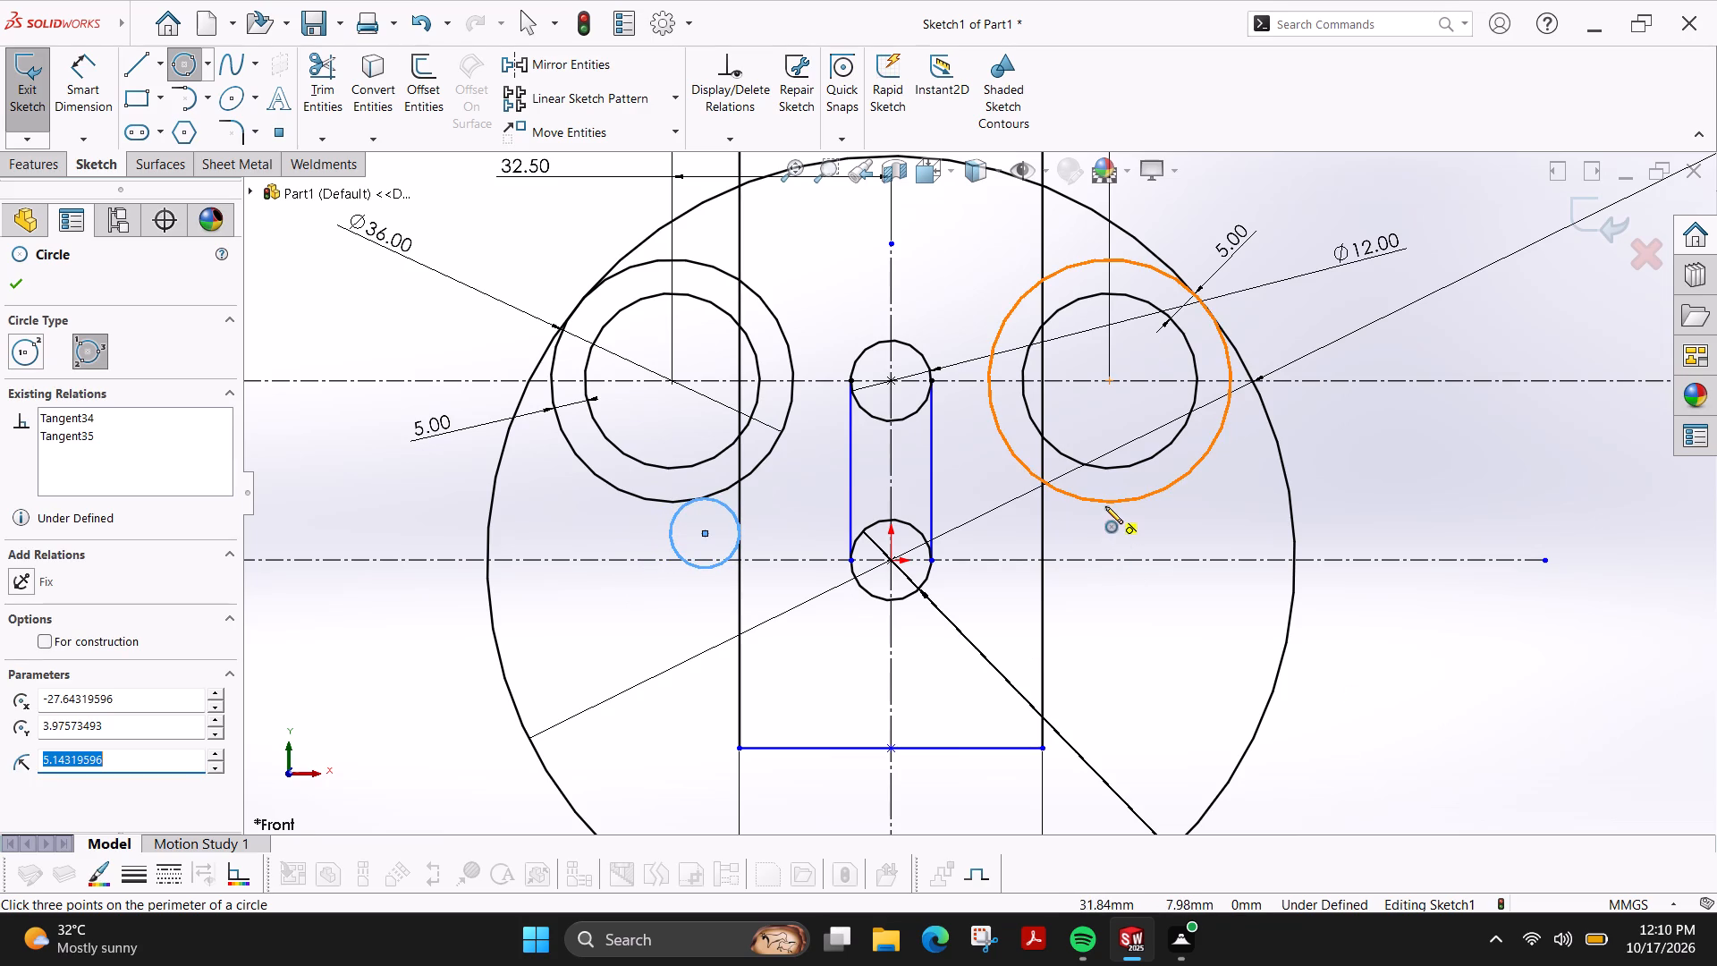
left_click(1109, 504)
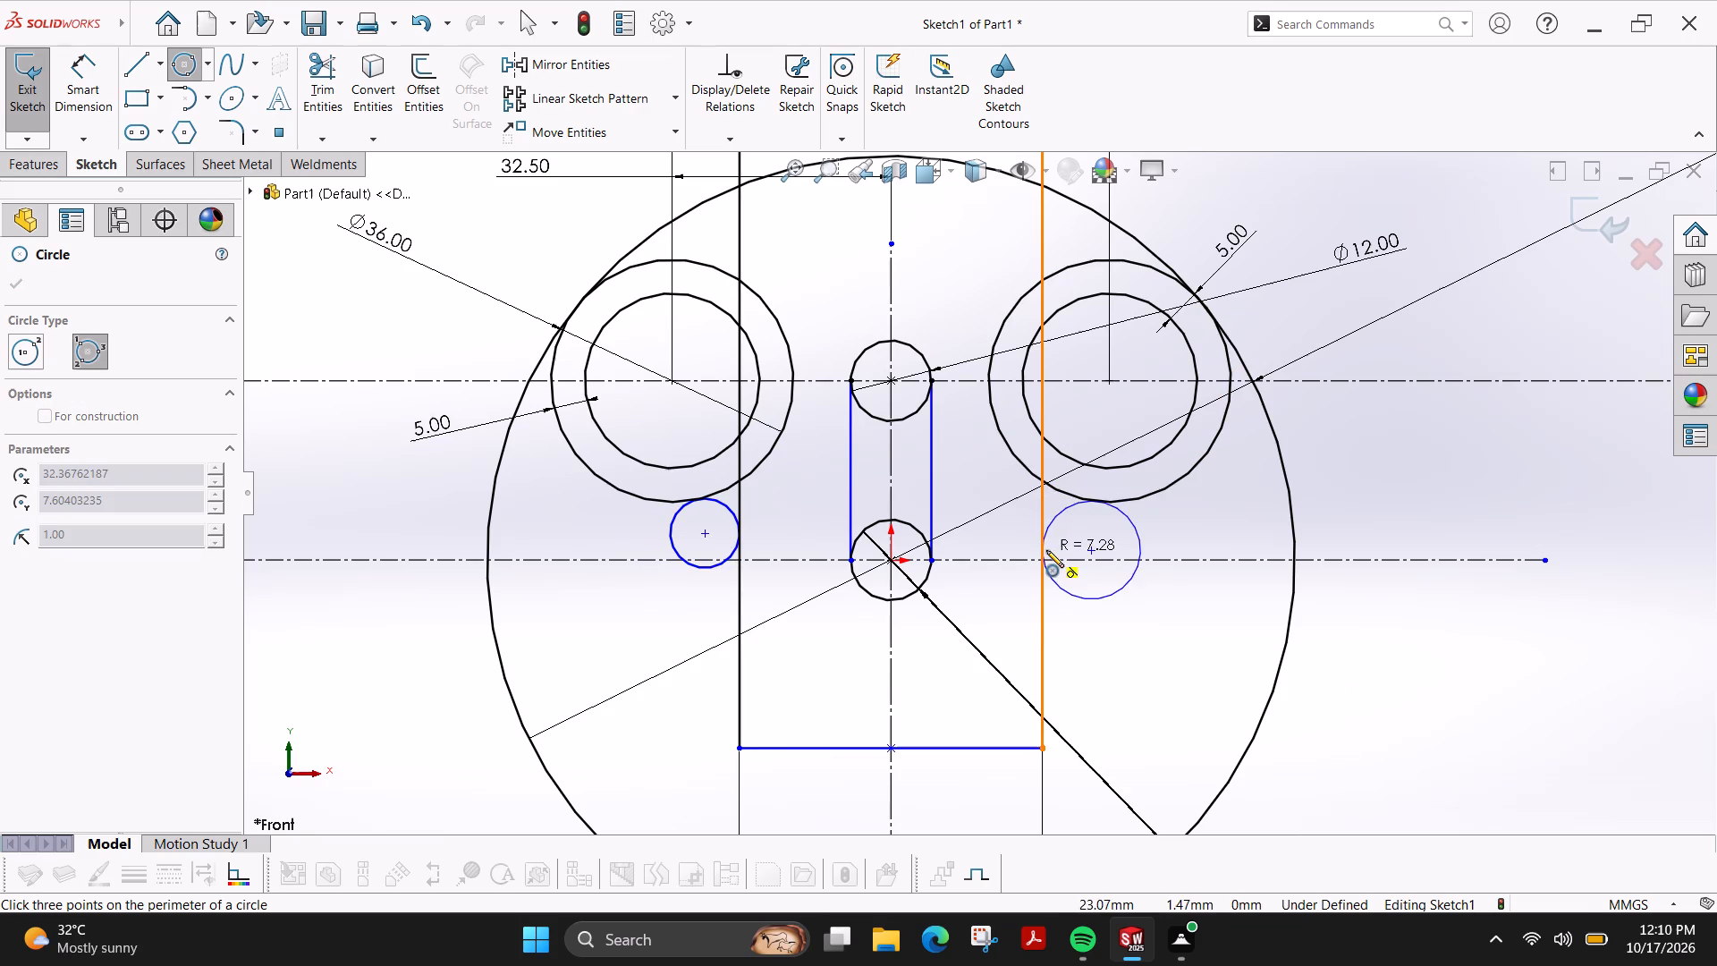
left_click(1045, 550)
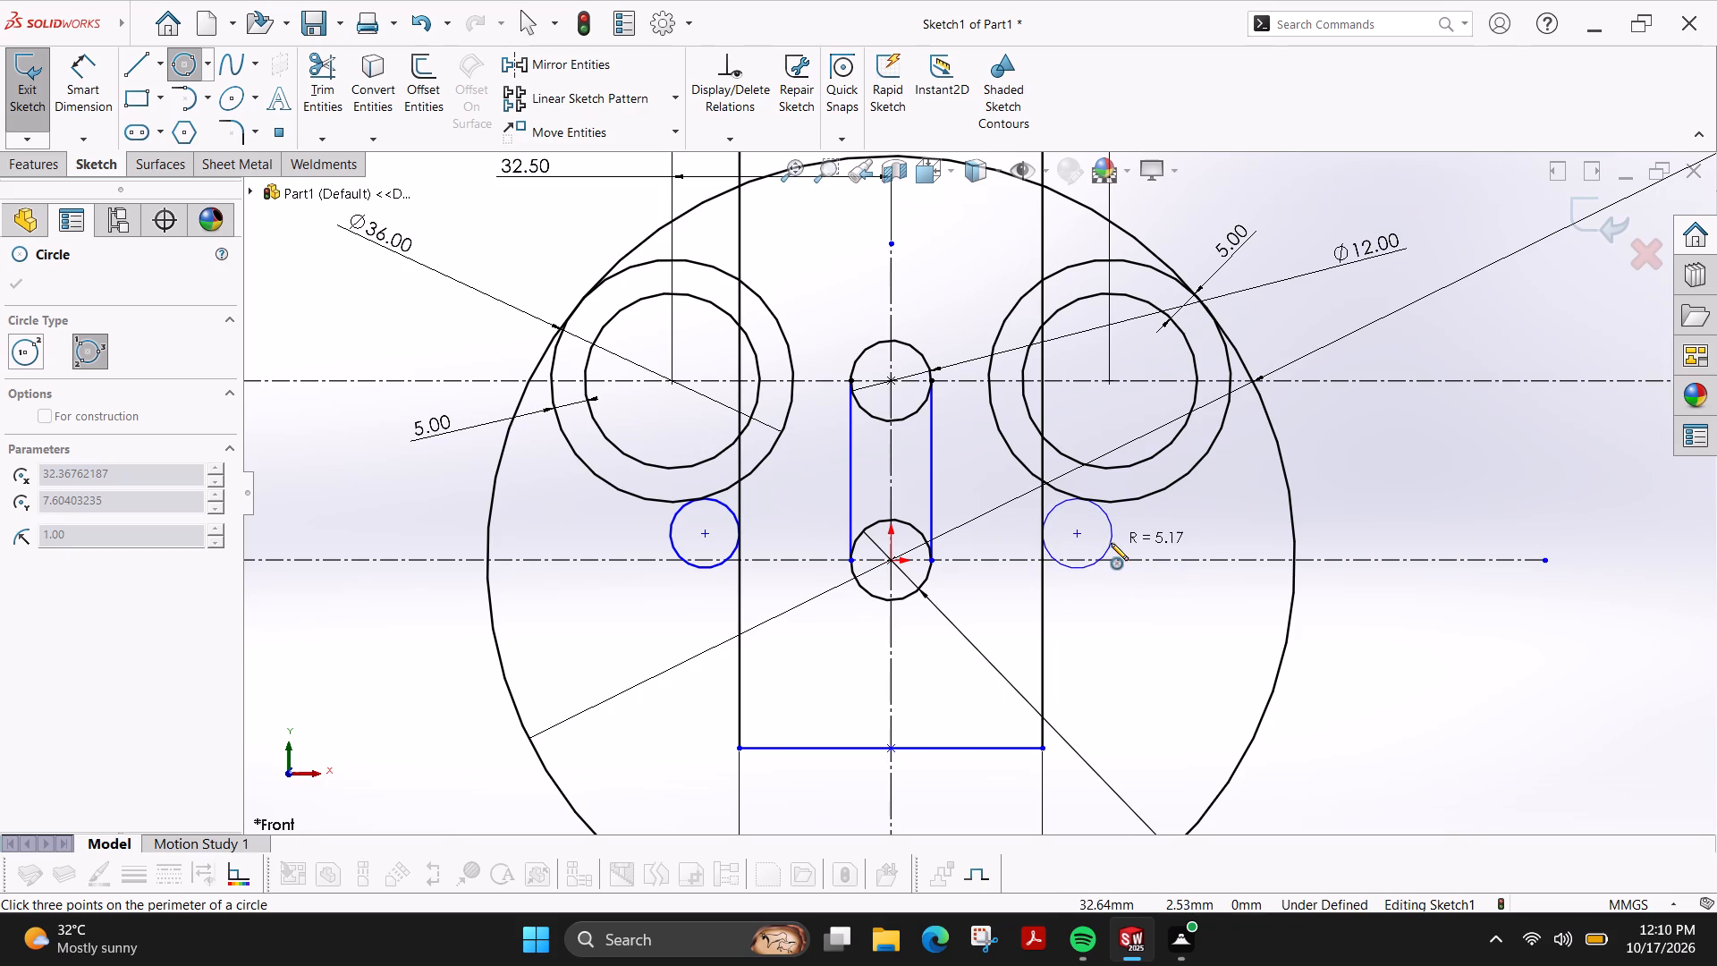
left_click(1108, 540)
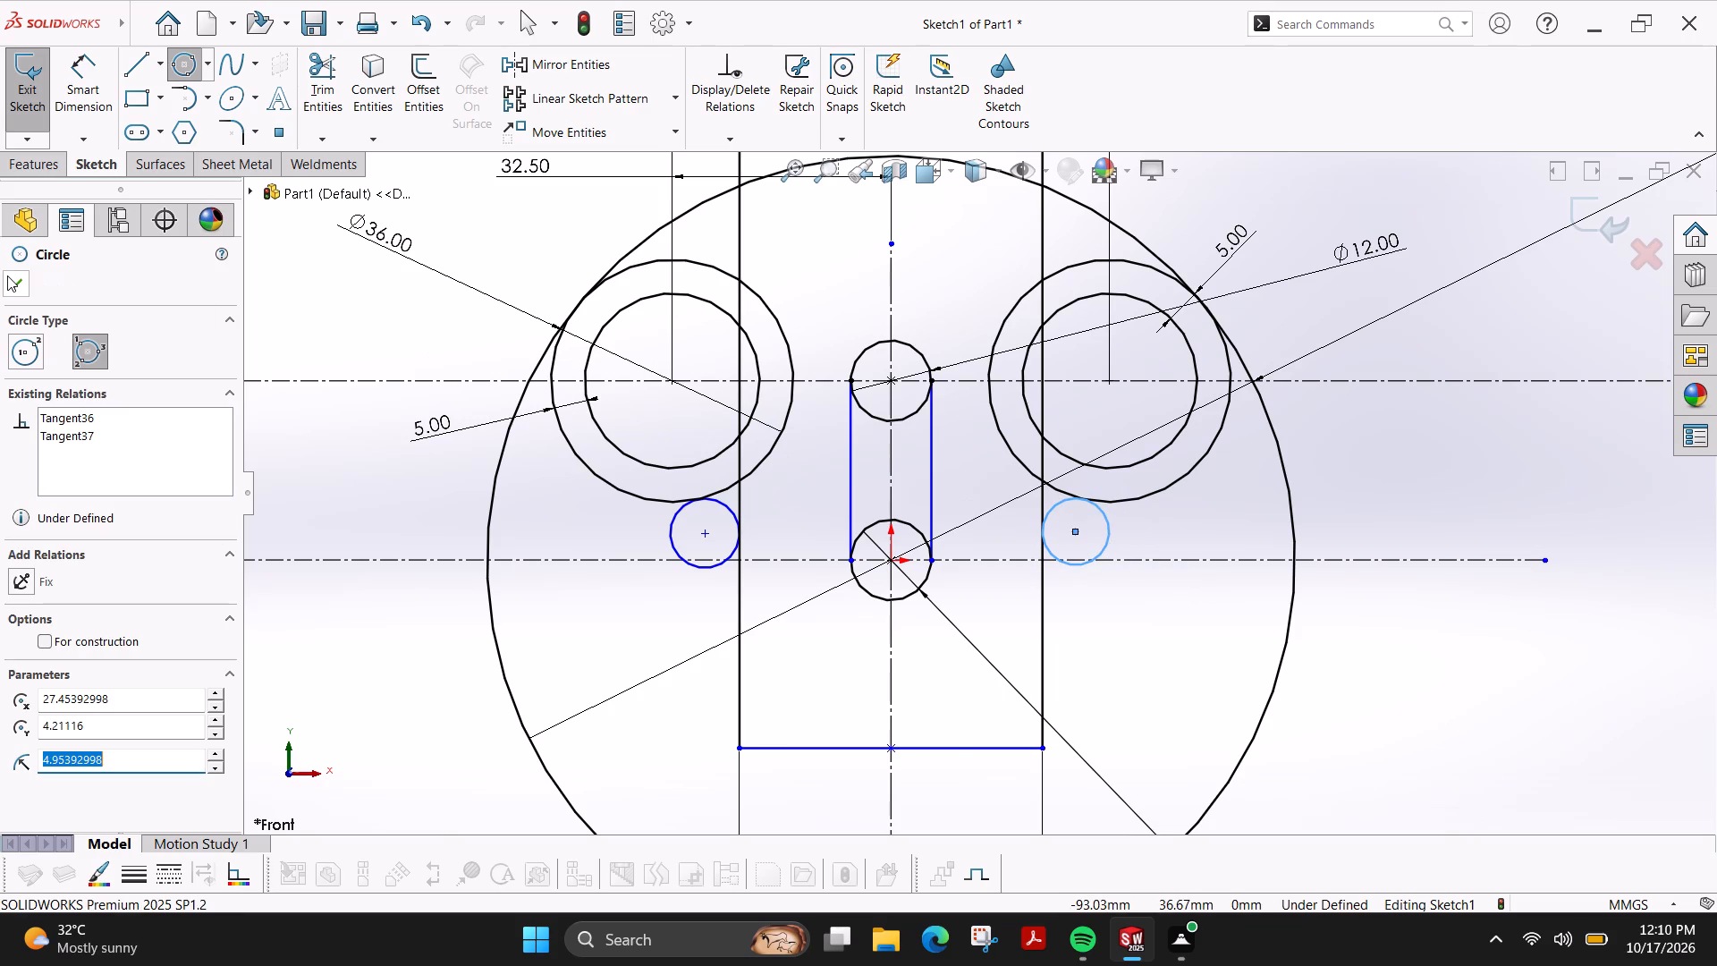
left_click(13, 275)
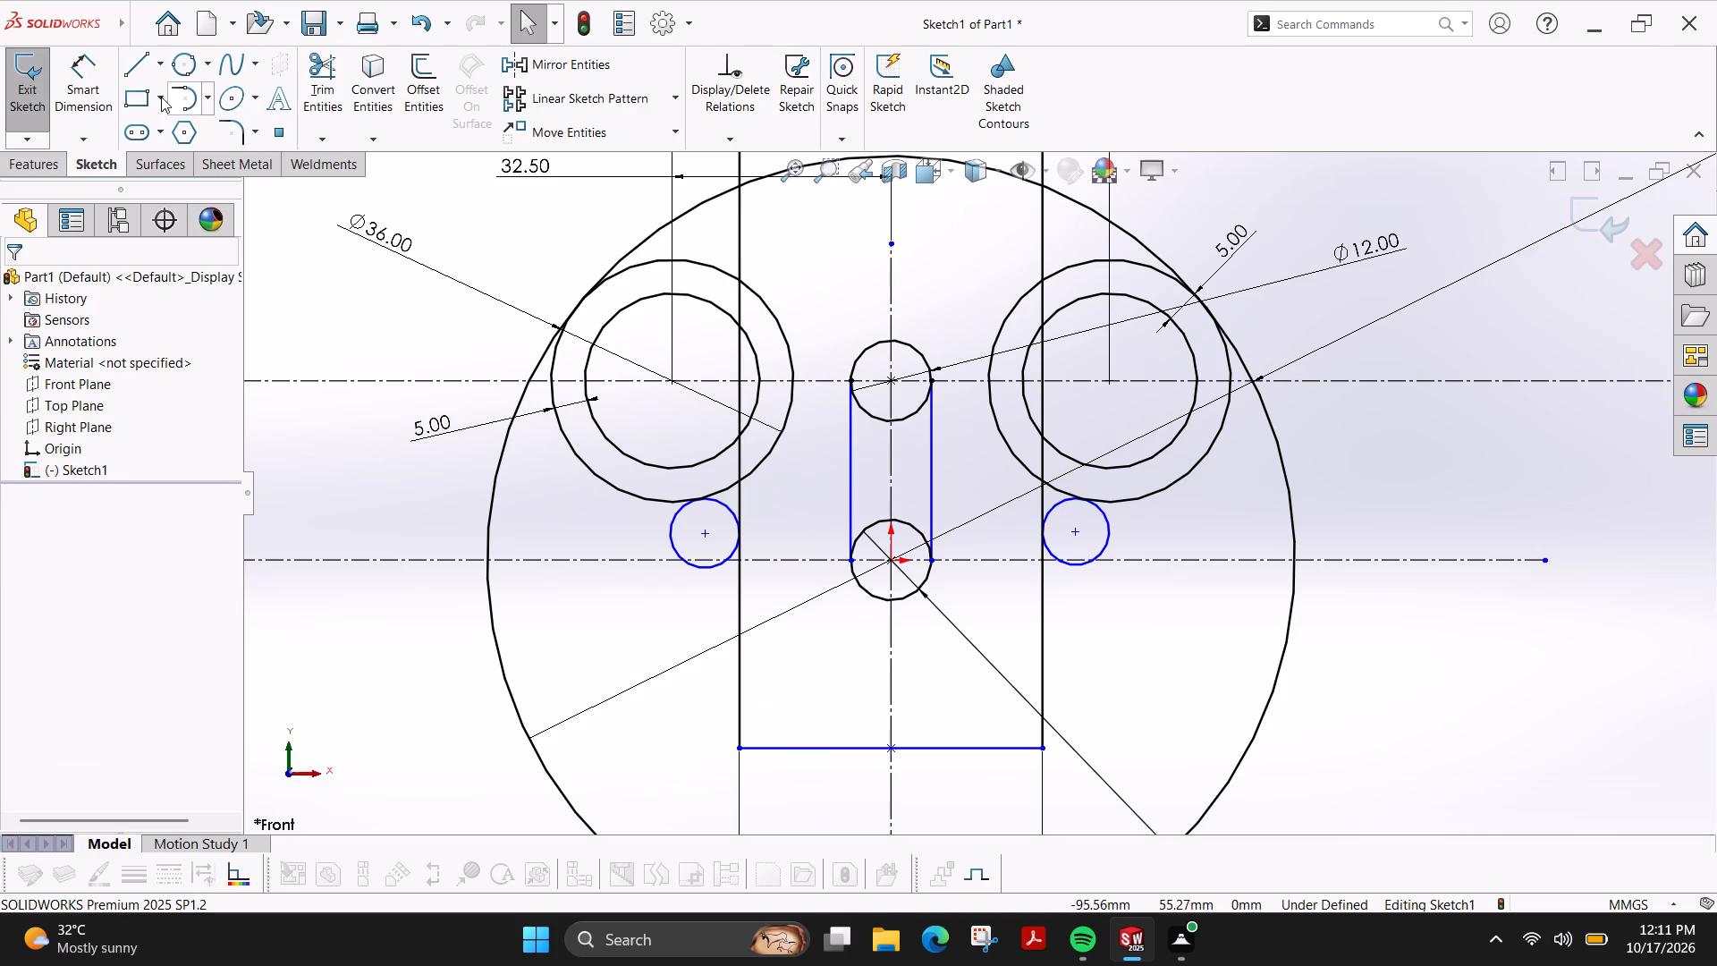
Dimension both small tangent circles to a 10 mm diameter.
left_click(87, 87)
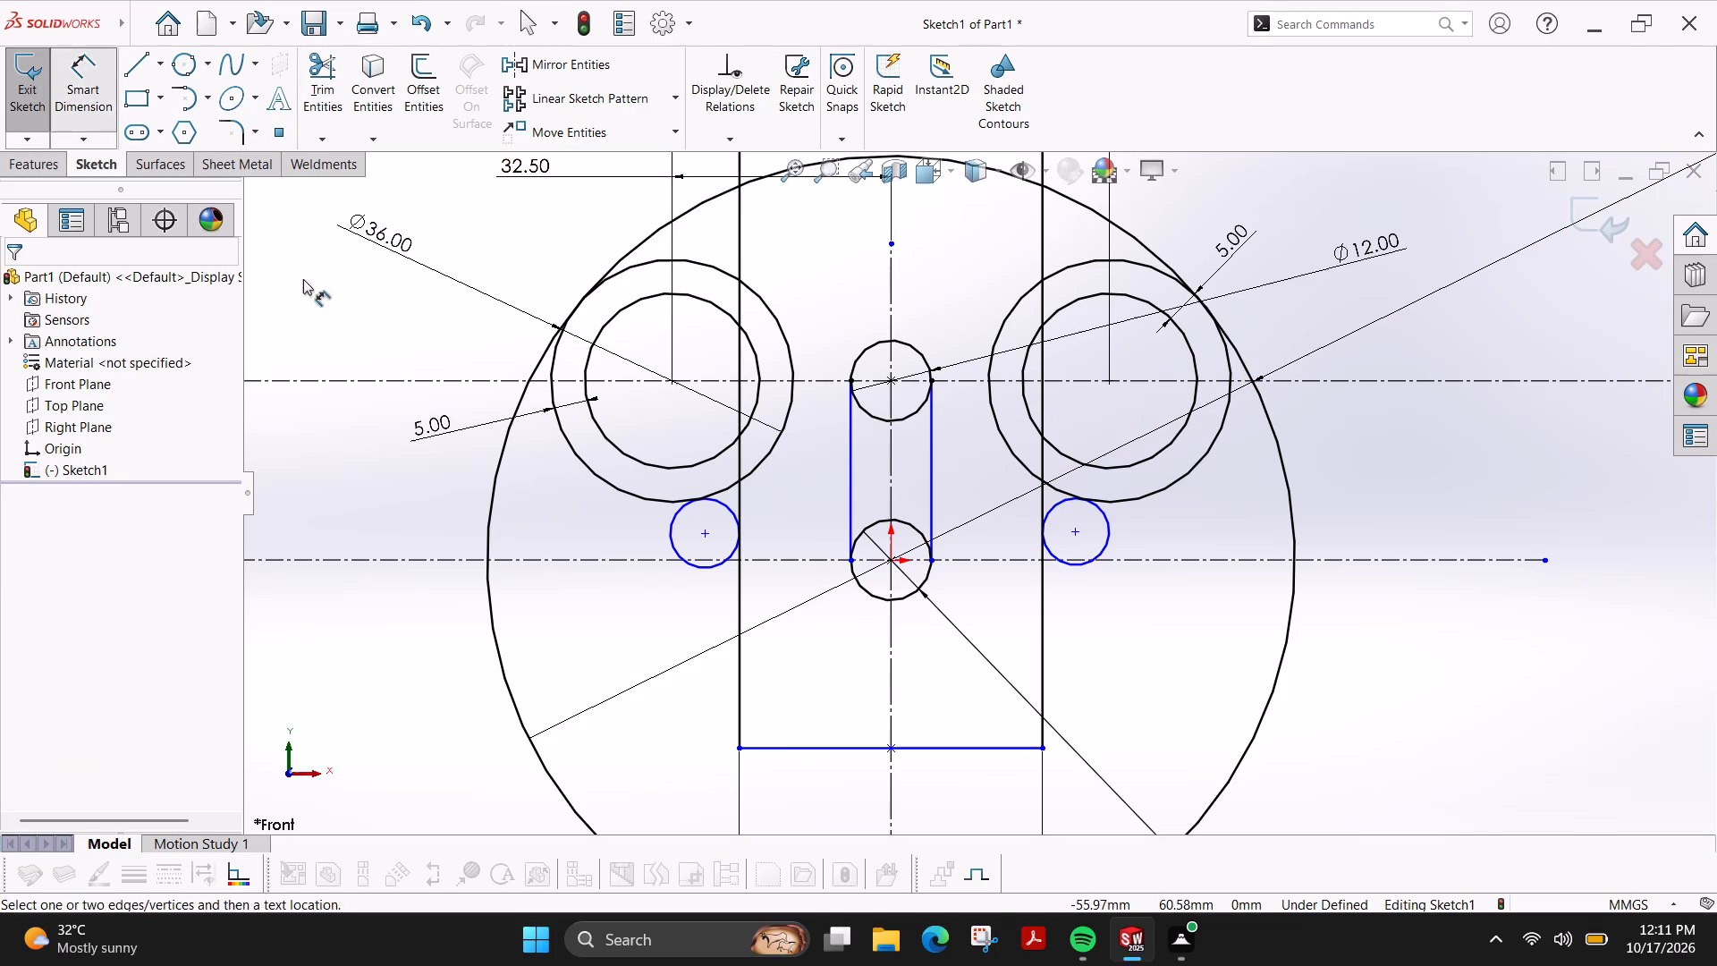
left_click(672, 538)
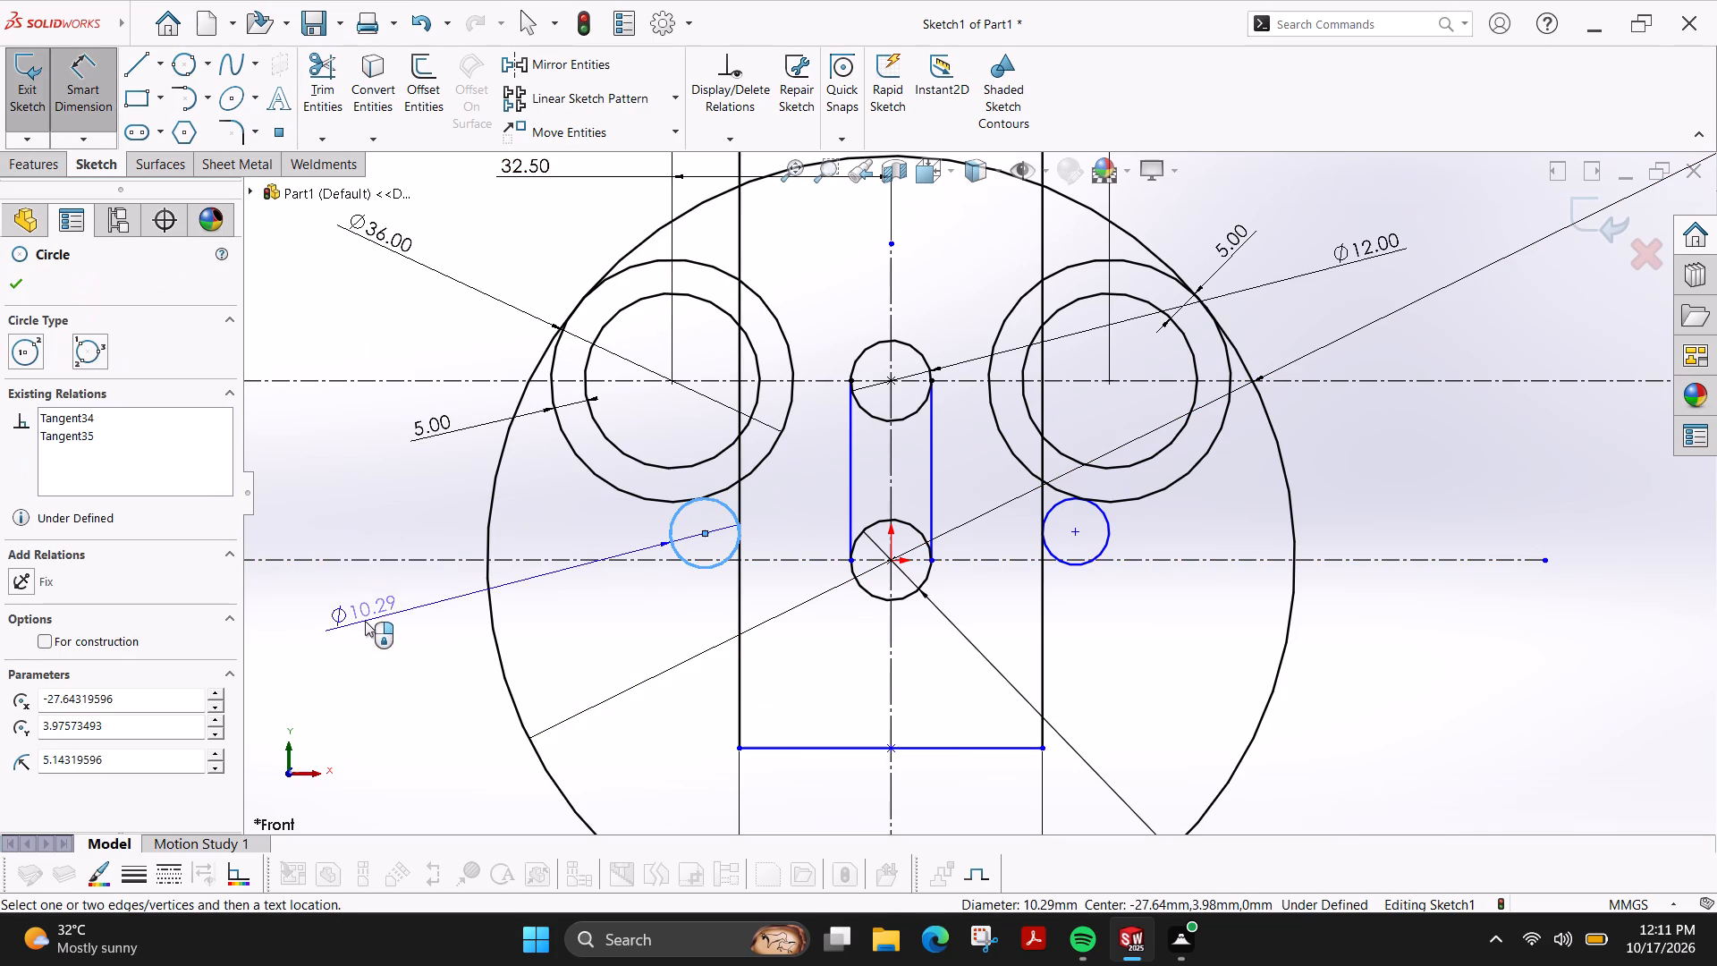
left_click(365, 621)
type("10")
key("Return")
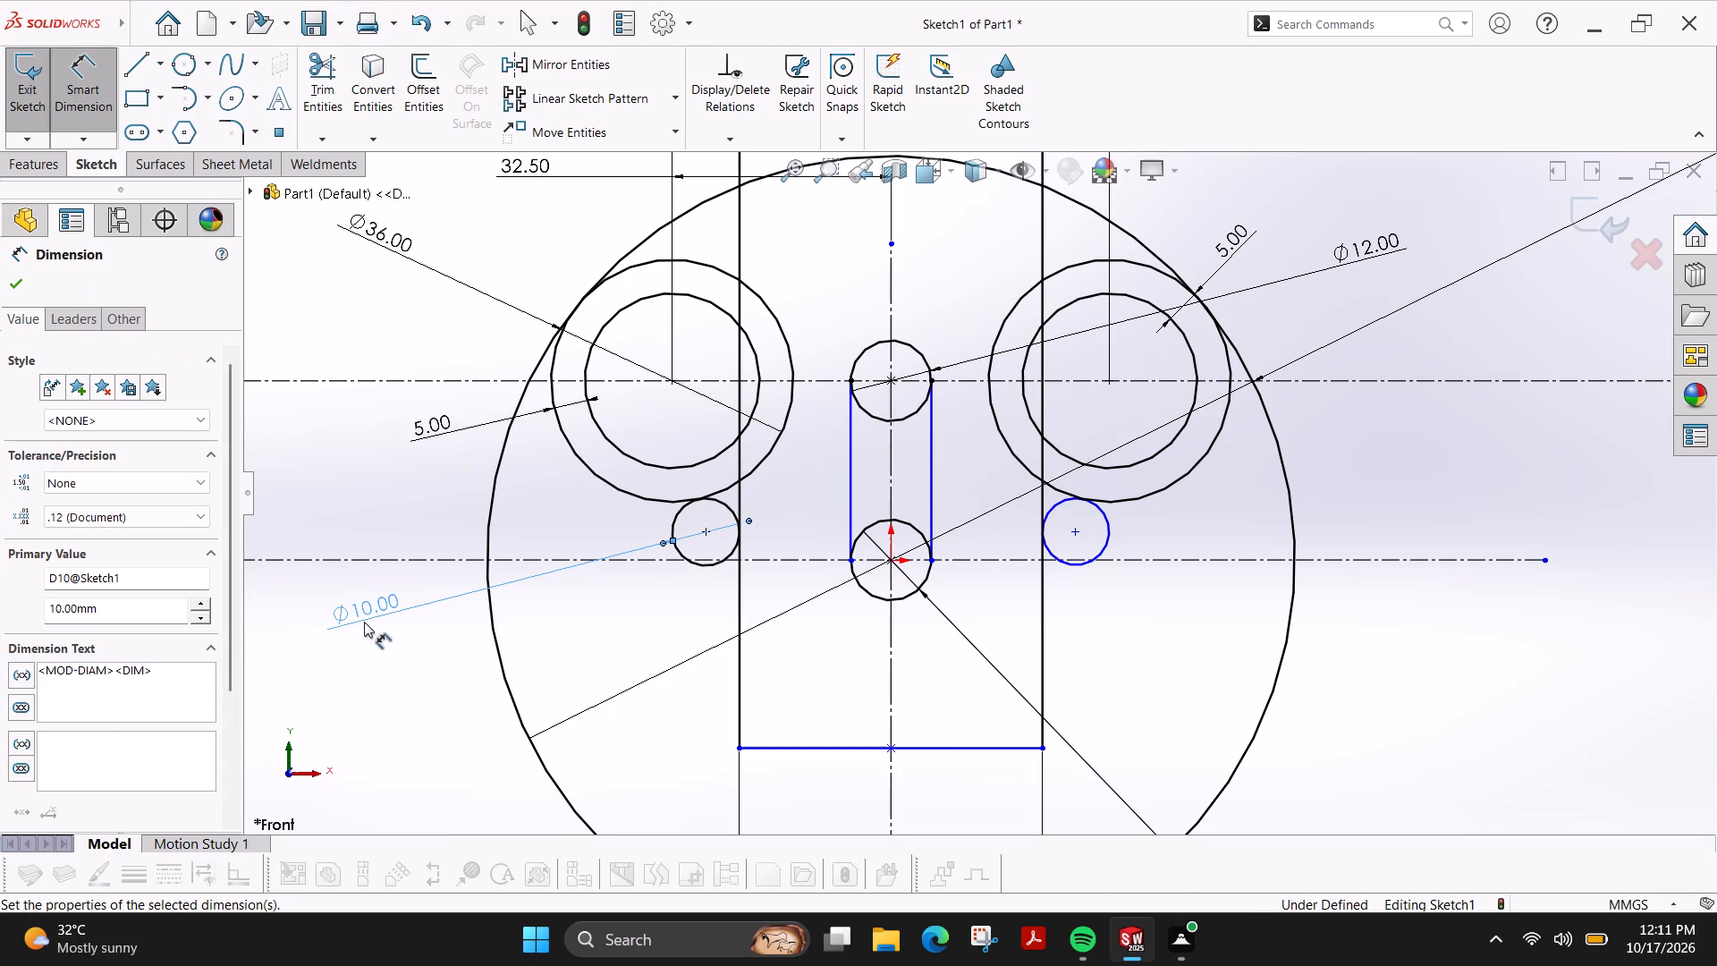
left_click(1109, 540)
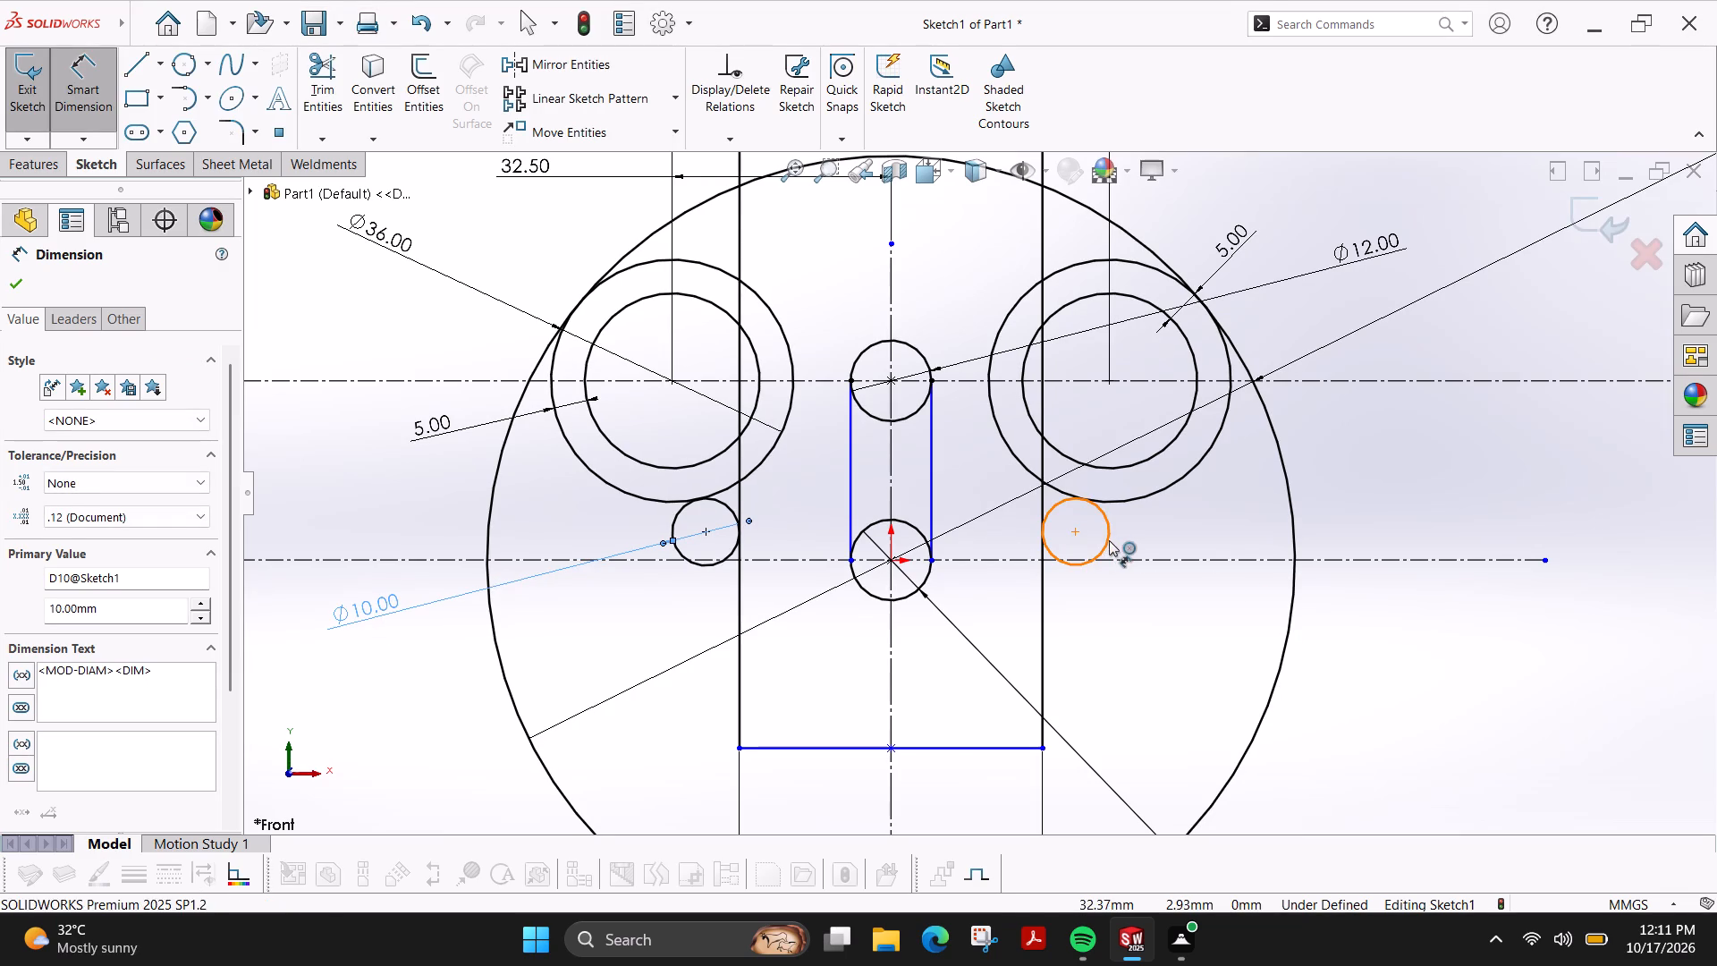
left_click(1430, 720)
type("10")
key("Return")
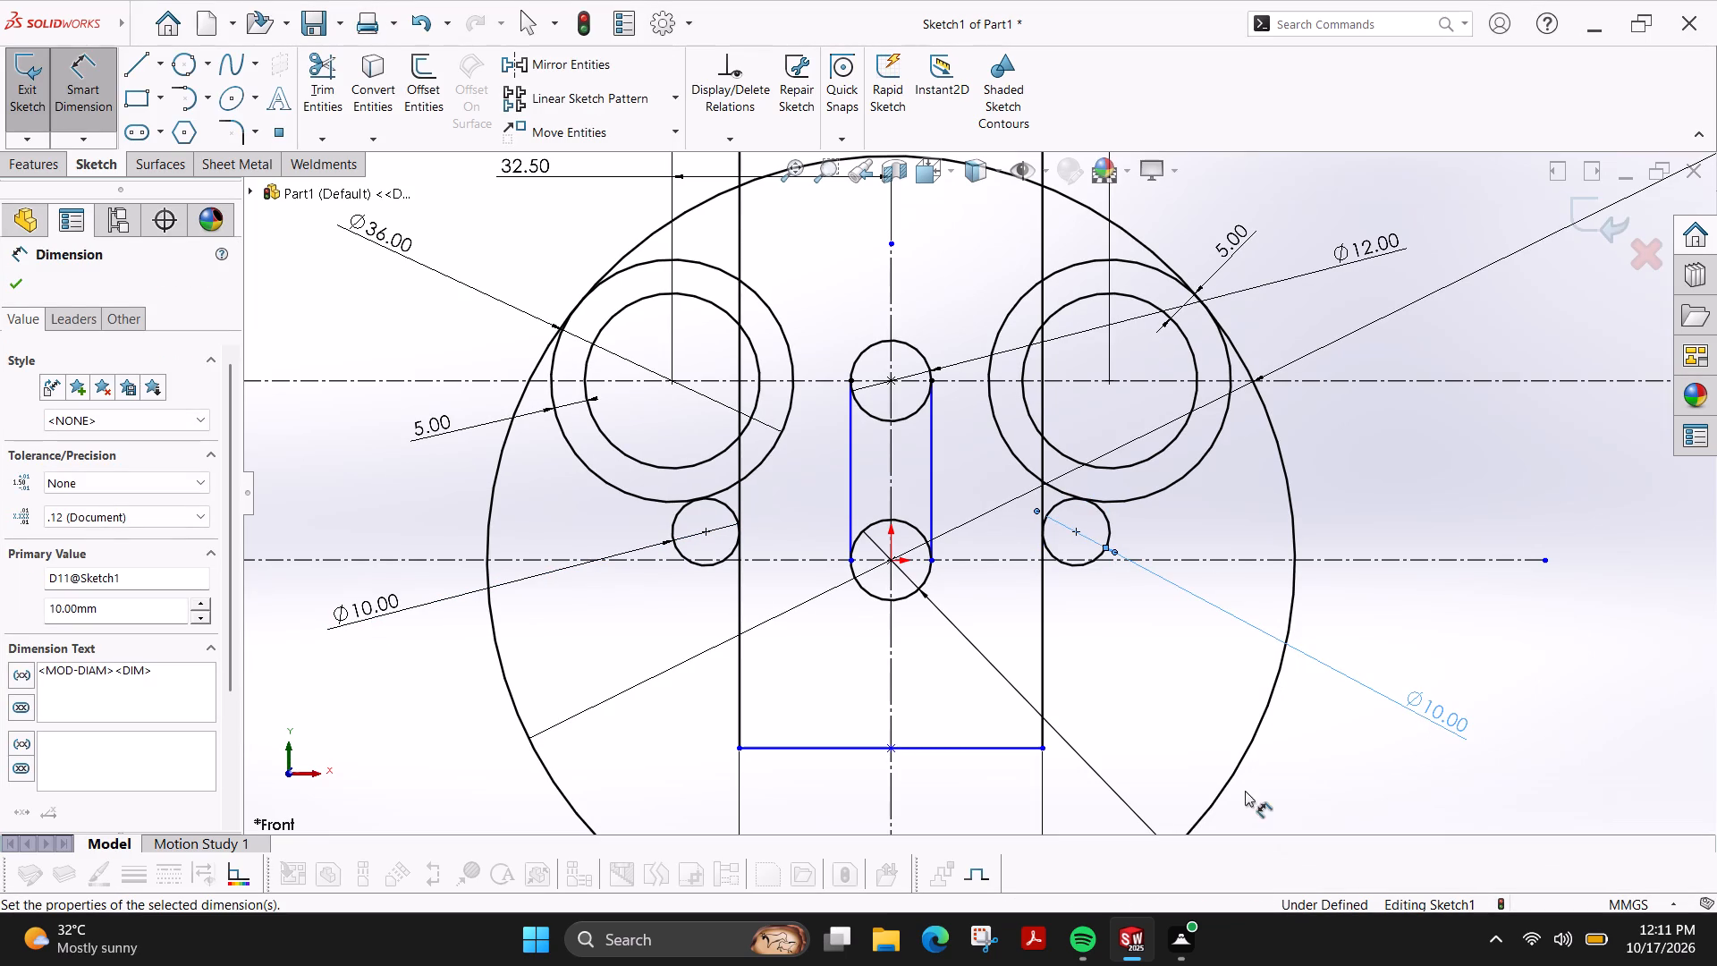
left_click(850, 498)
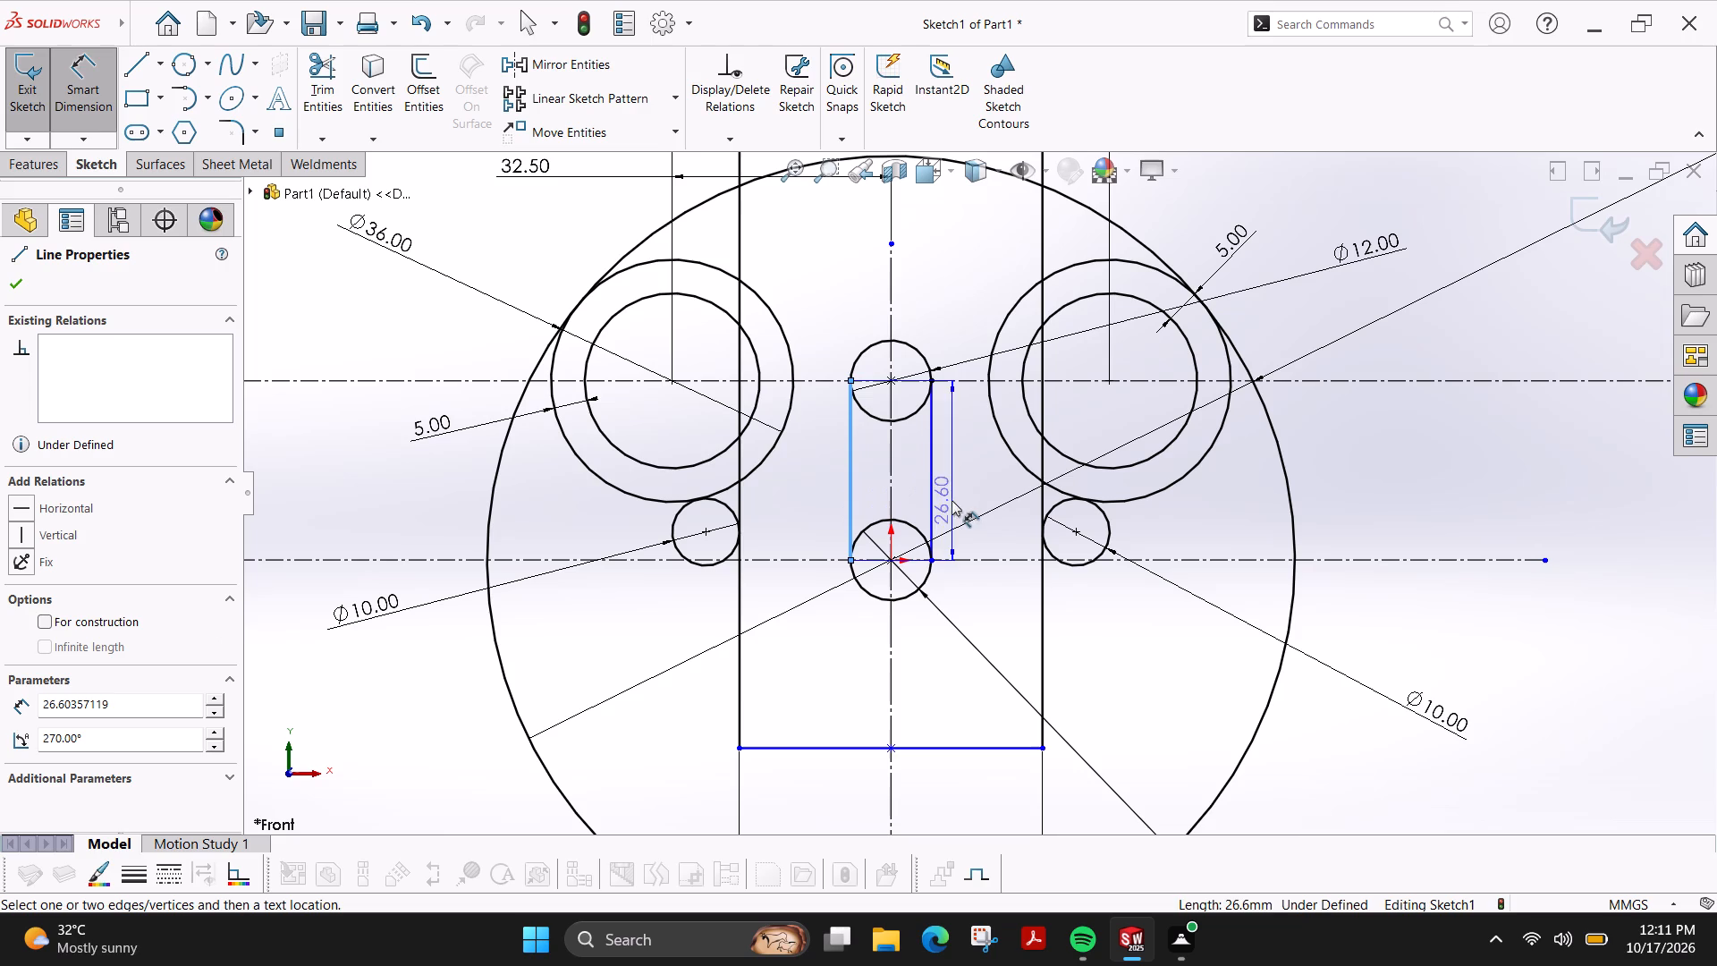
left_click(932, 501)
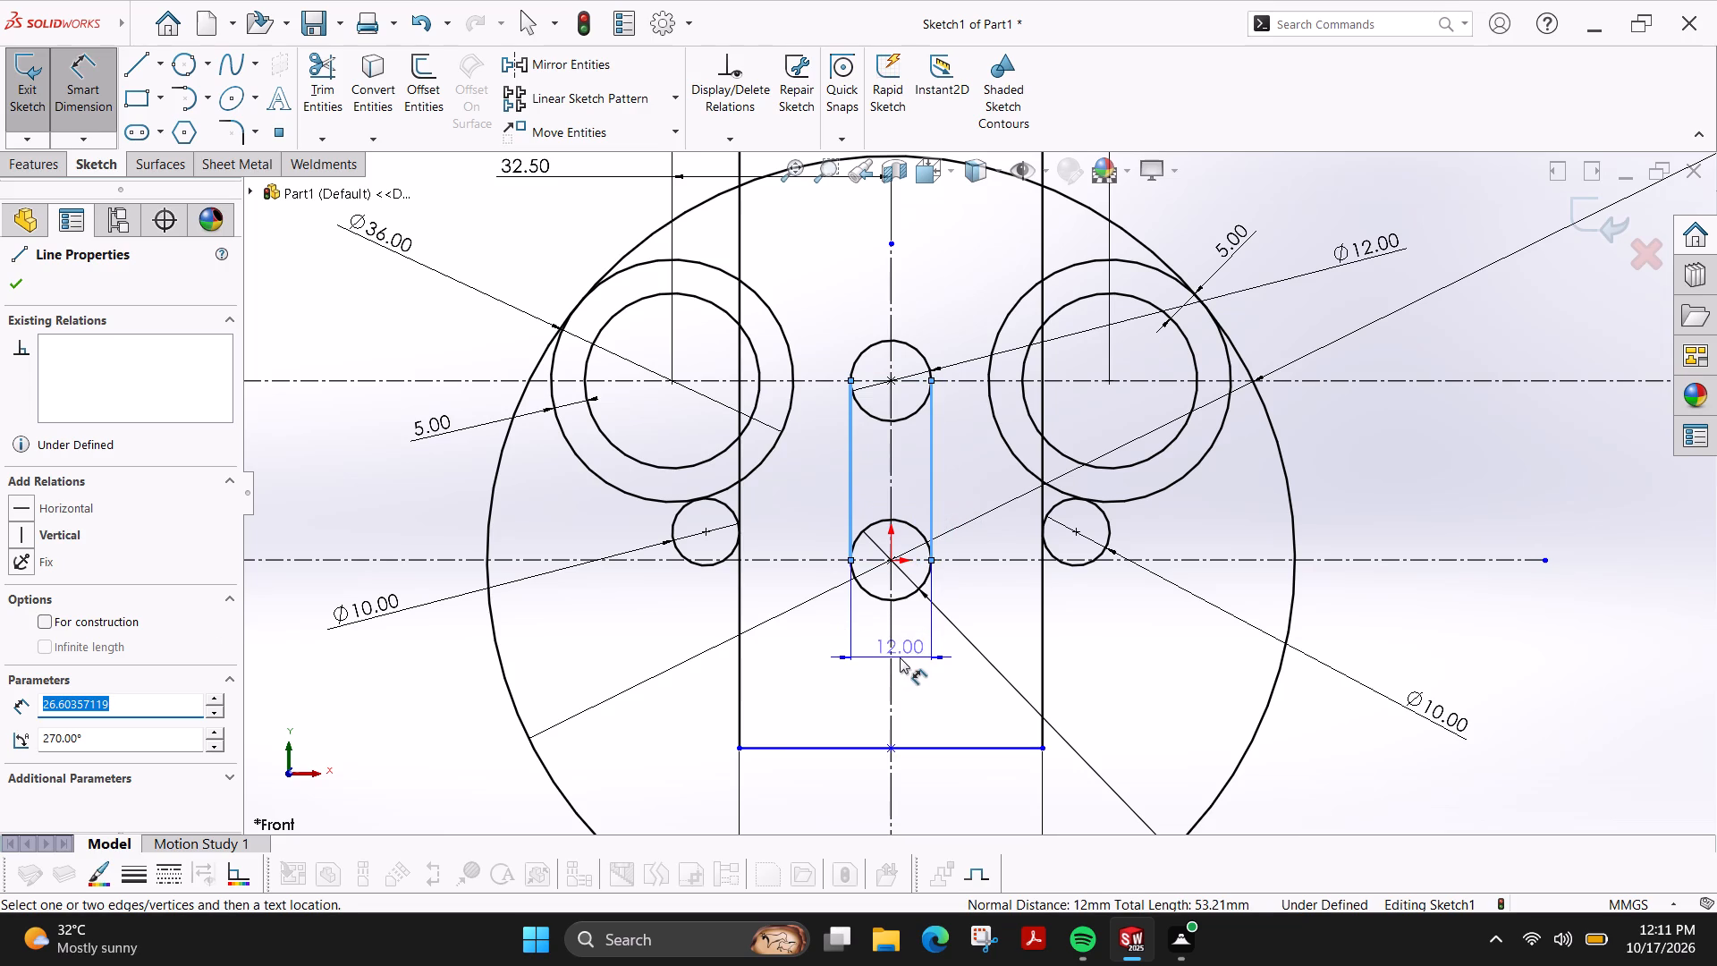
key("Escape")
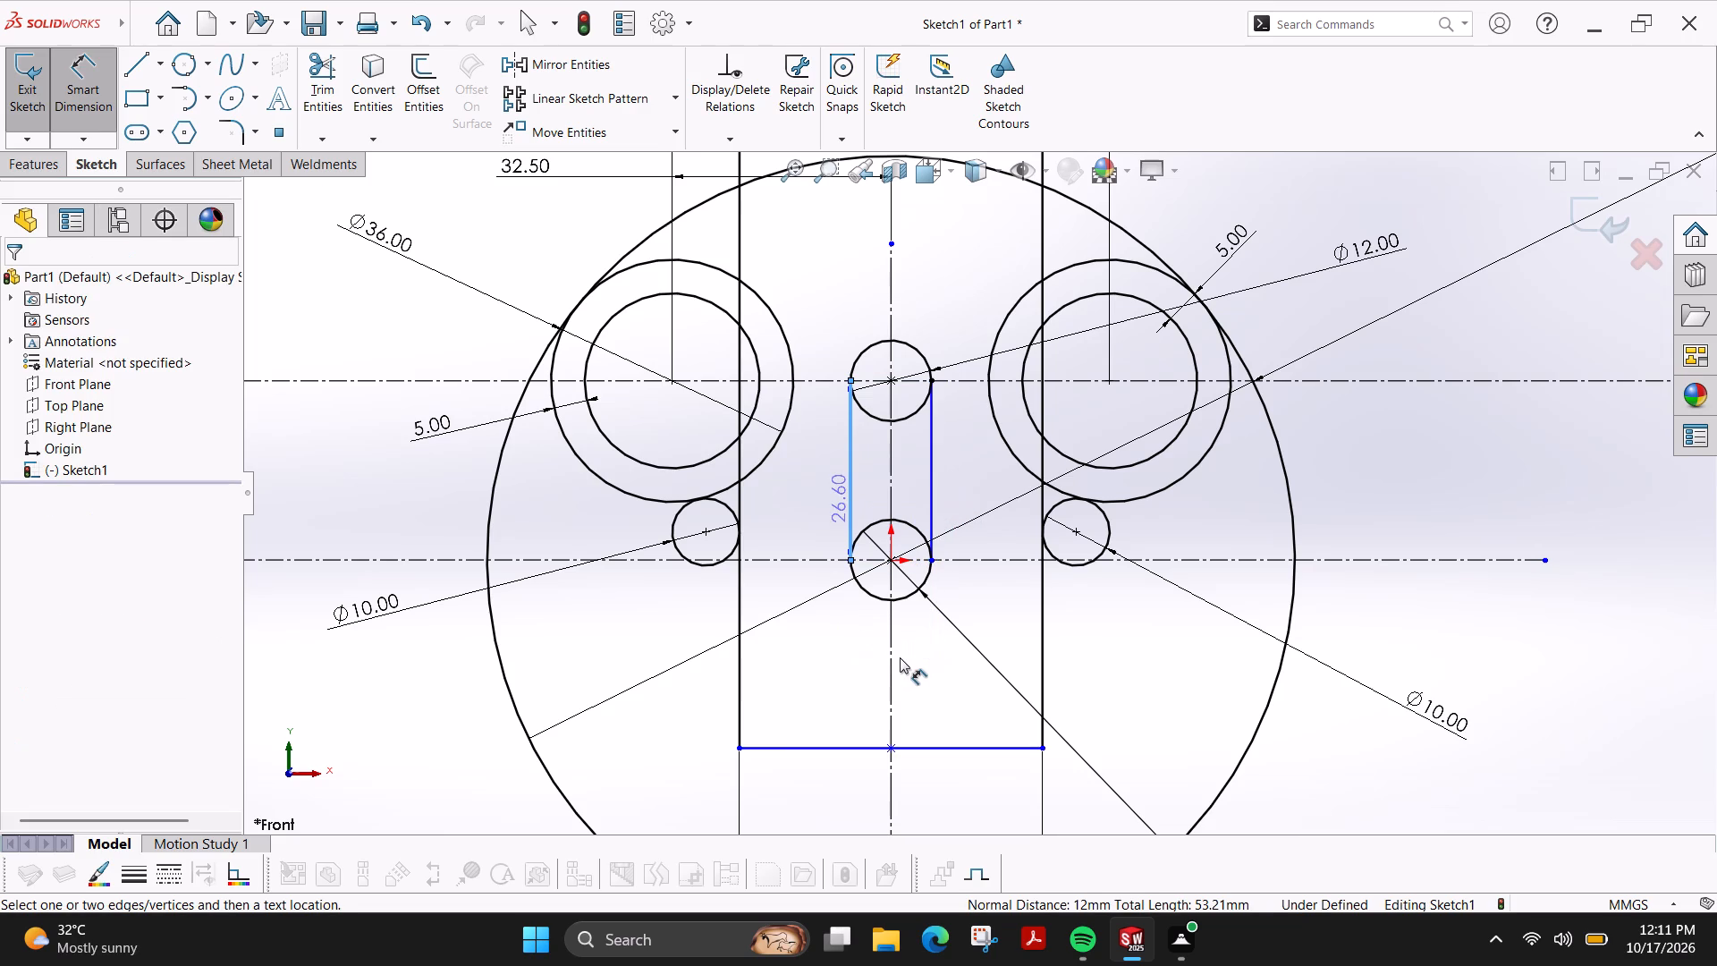
Trim the left 10 mm circle, keeping only the upper arc between the ring's outer circle and the left vertical line.
key("Escape")
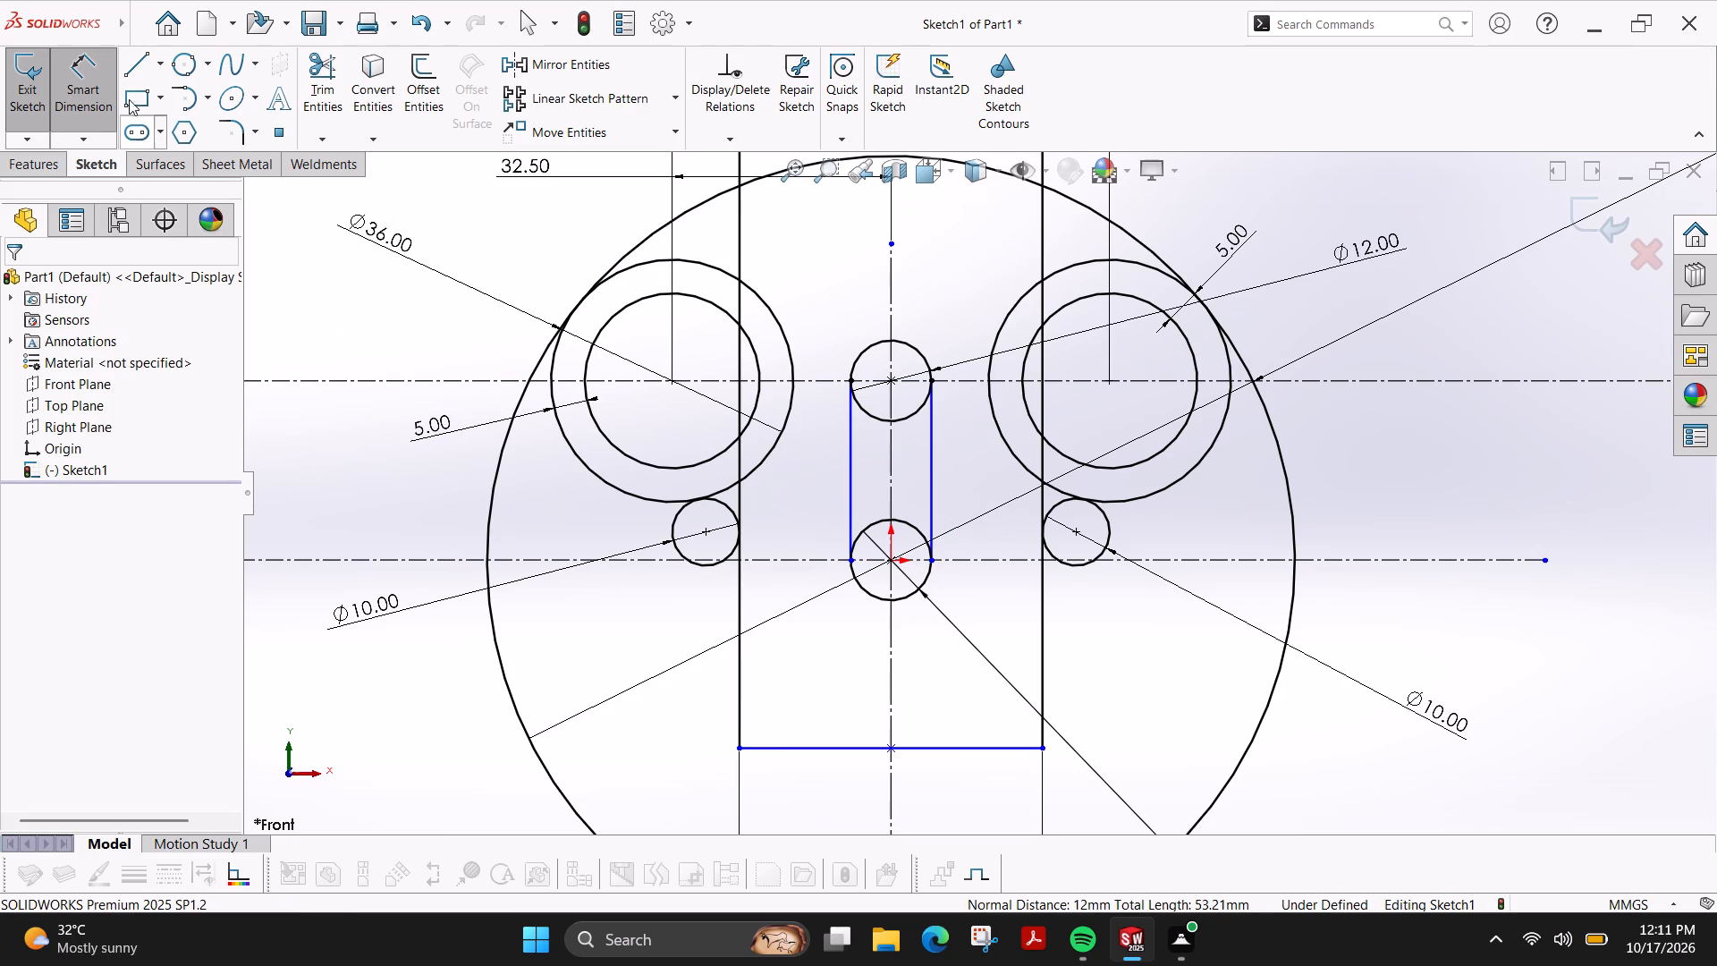
left_click(317, 84)
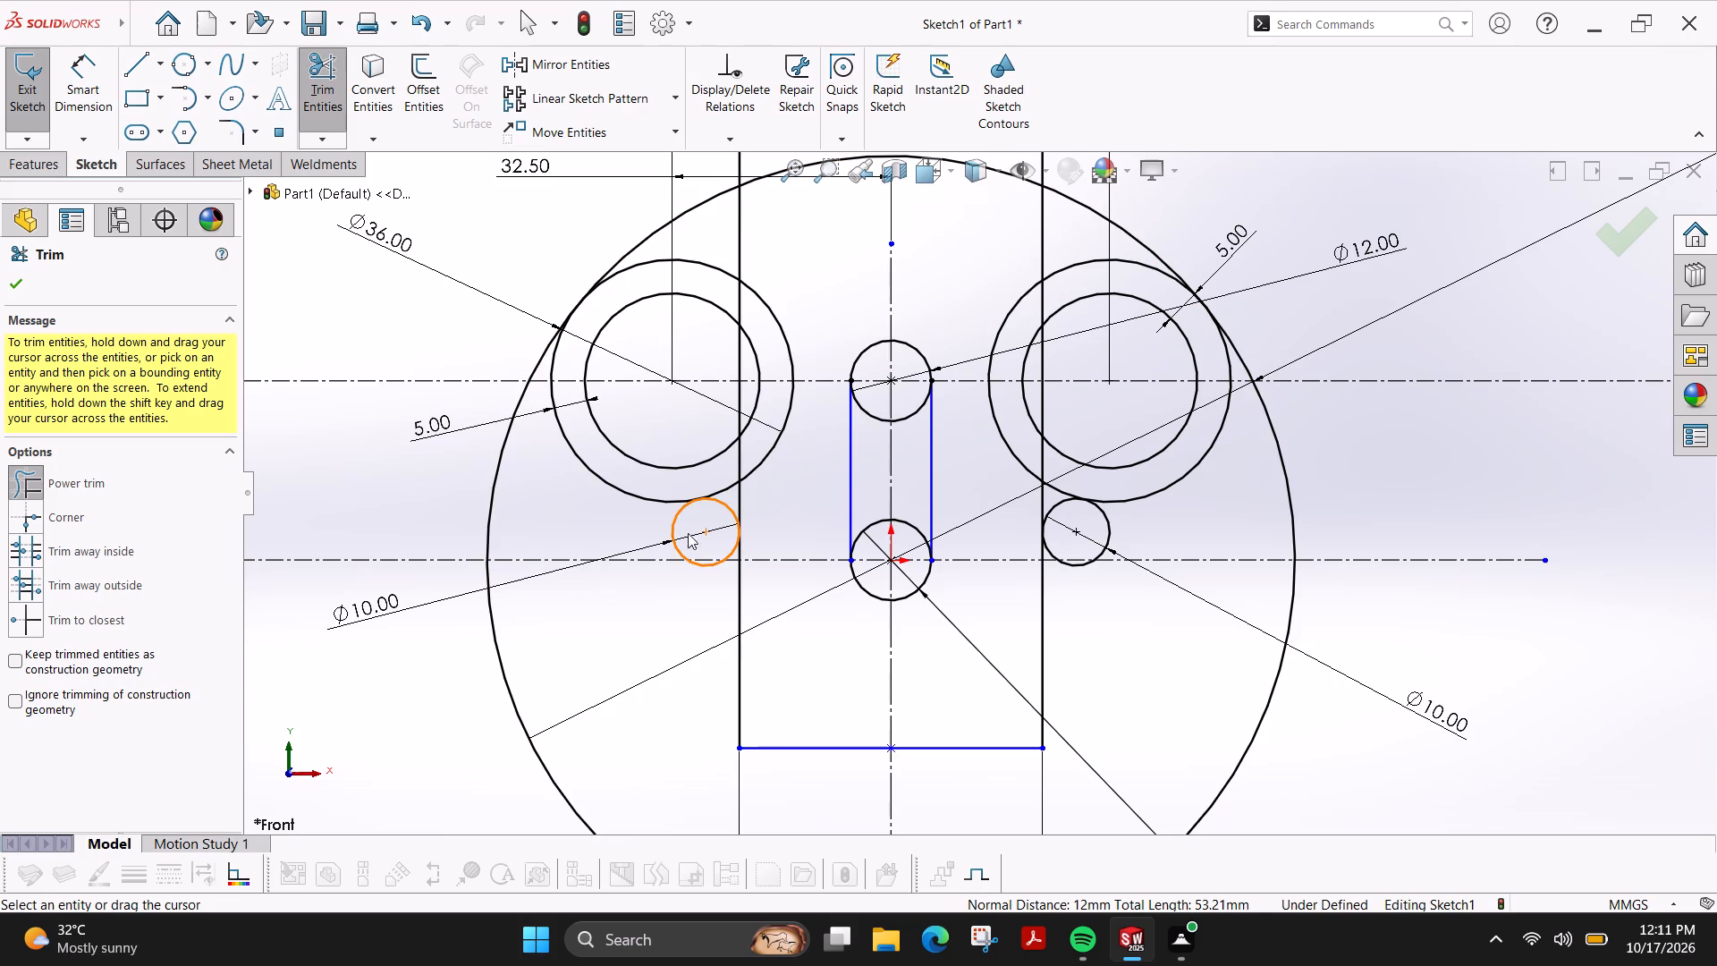
left_click_drag(646, 520, 680, 530)
left_click_drag(701, 579, 715, 572)
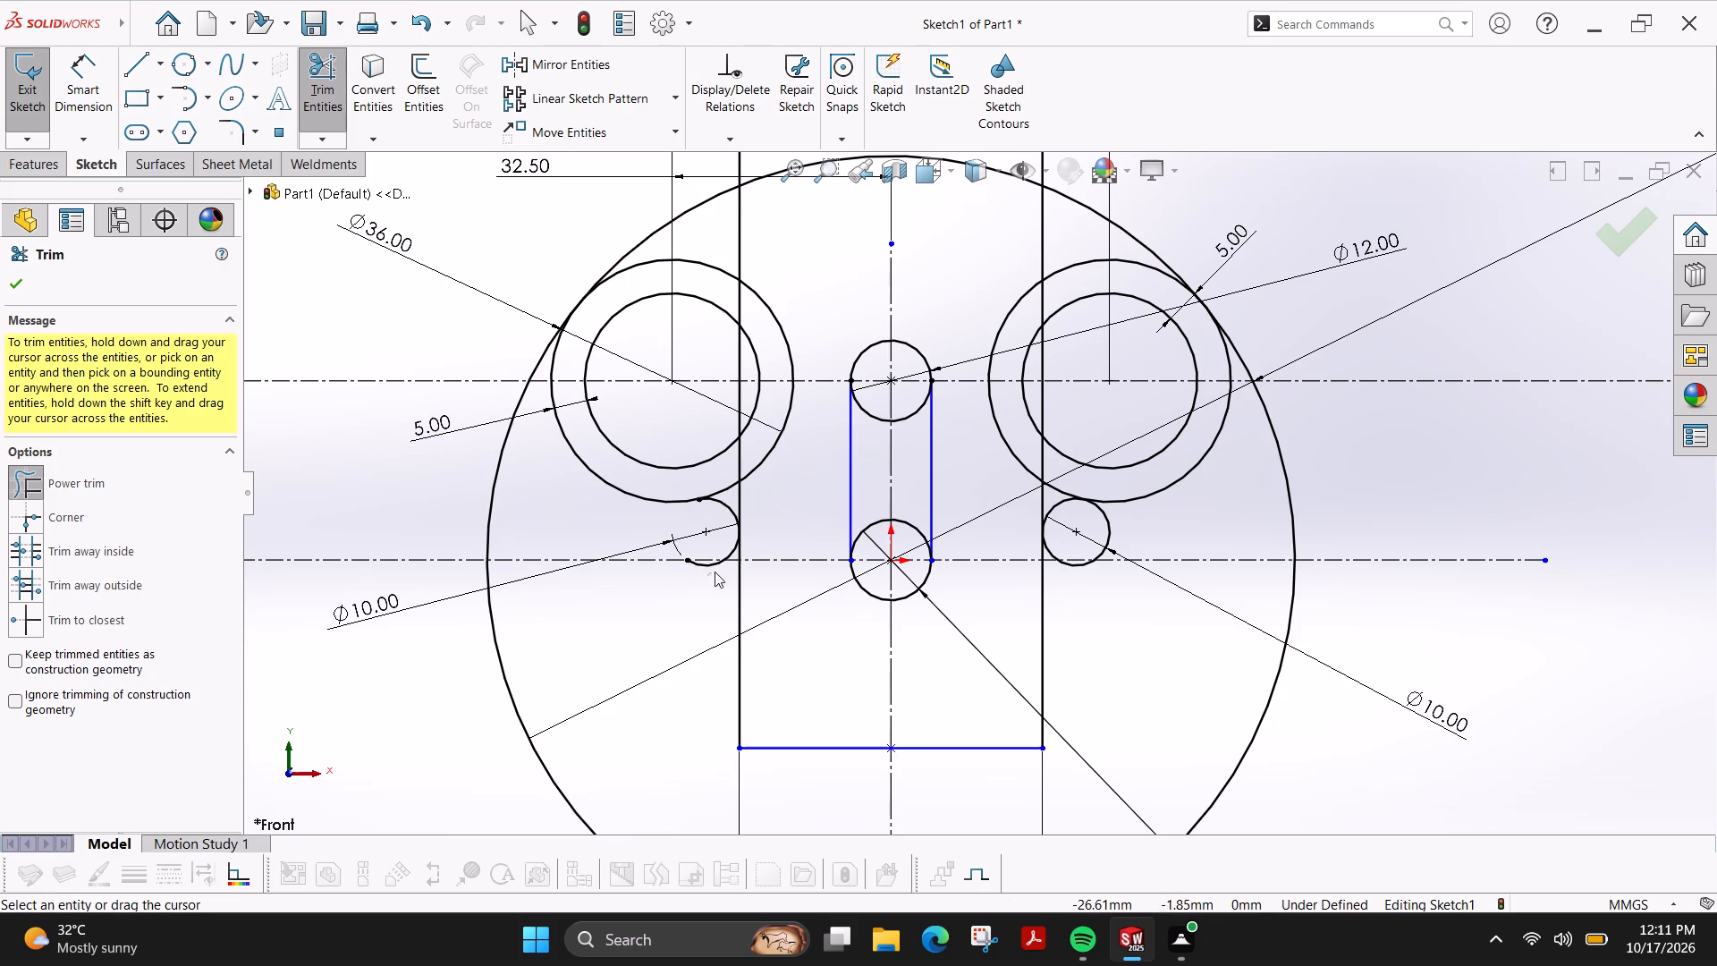
left_click_drag(715, 572, 706, 563)
scroll(719, 545, "down", 5)
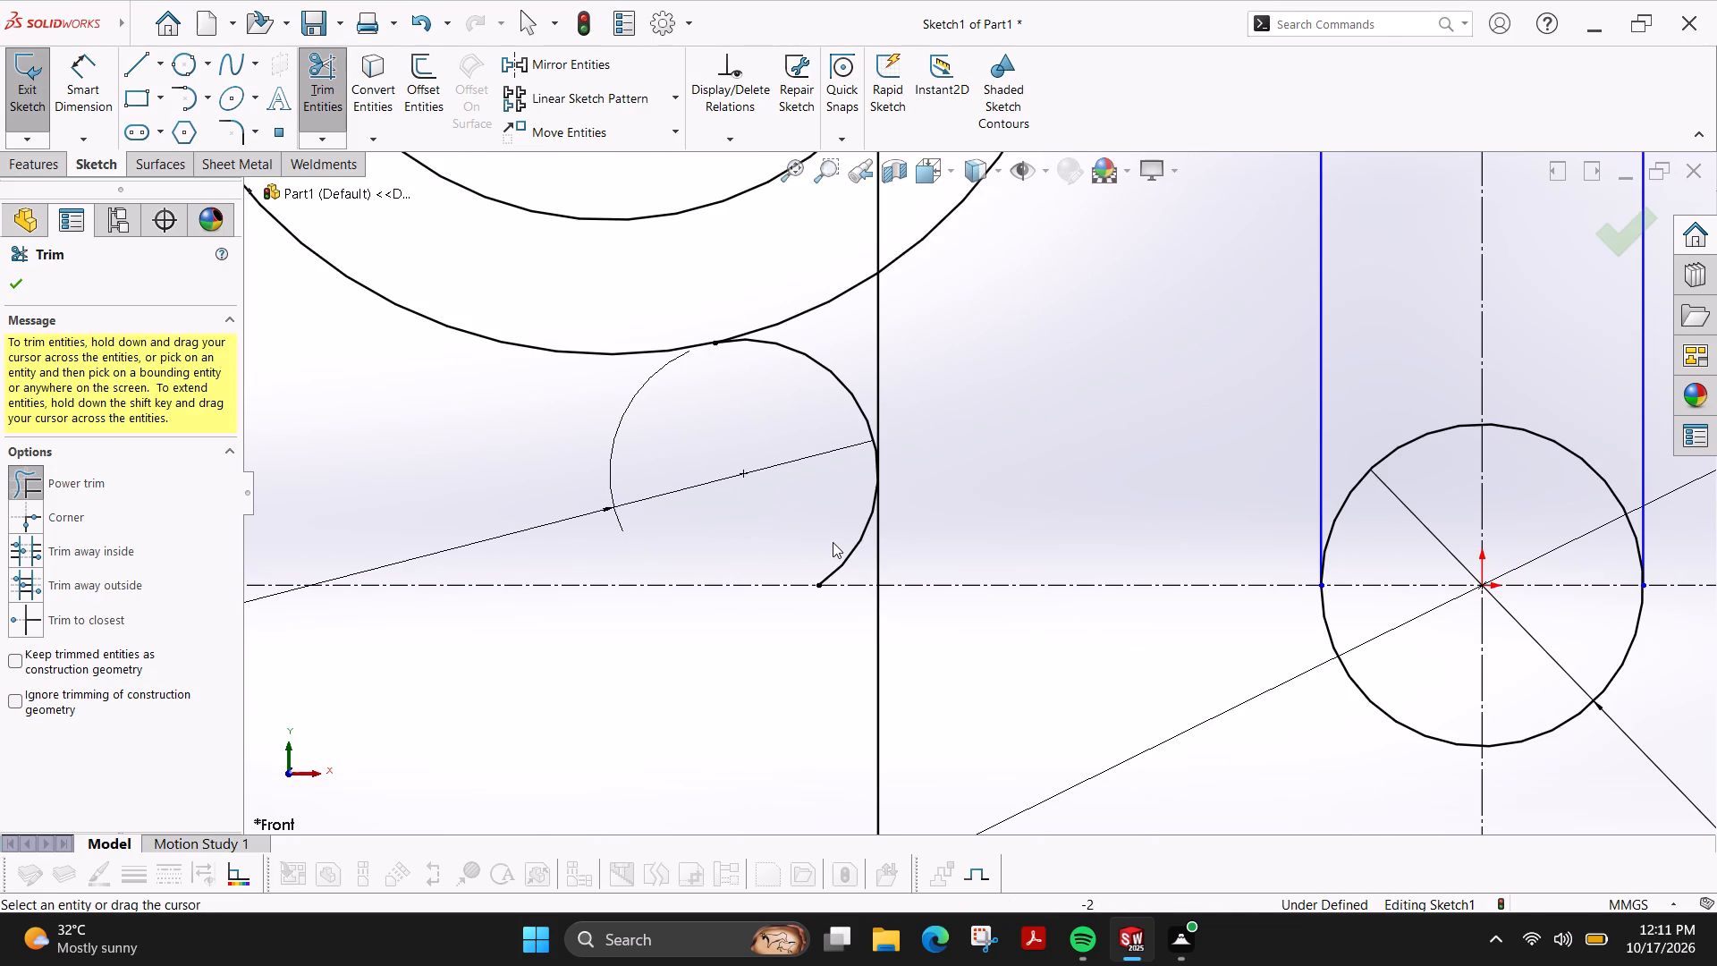
left_click_drag(835, 538, 856, 550)
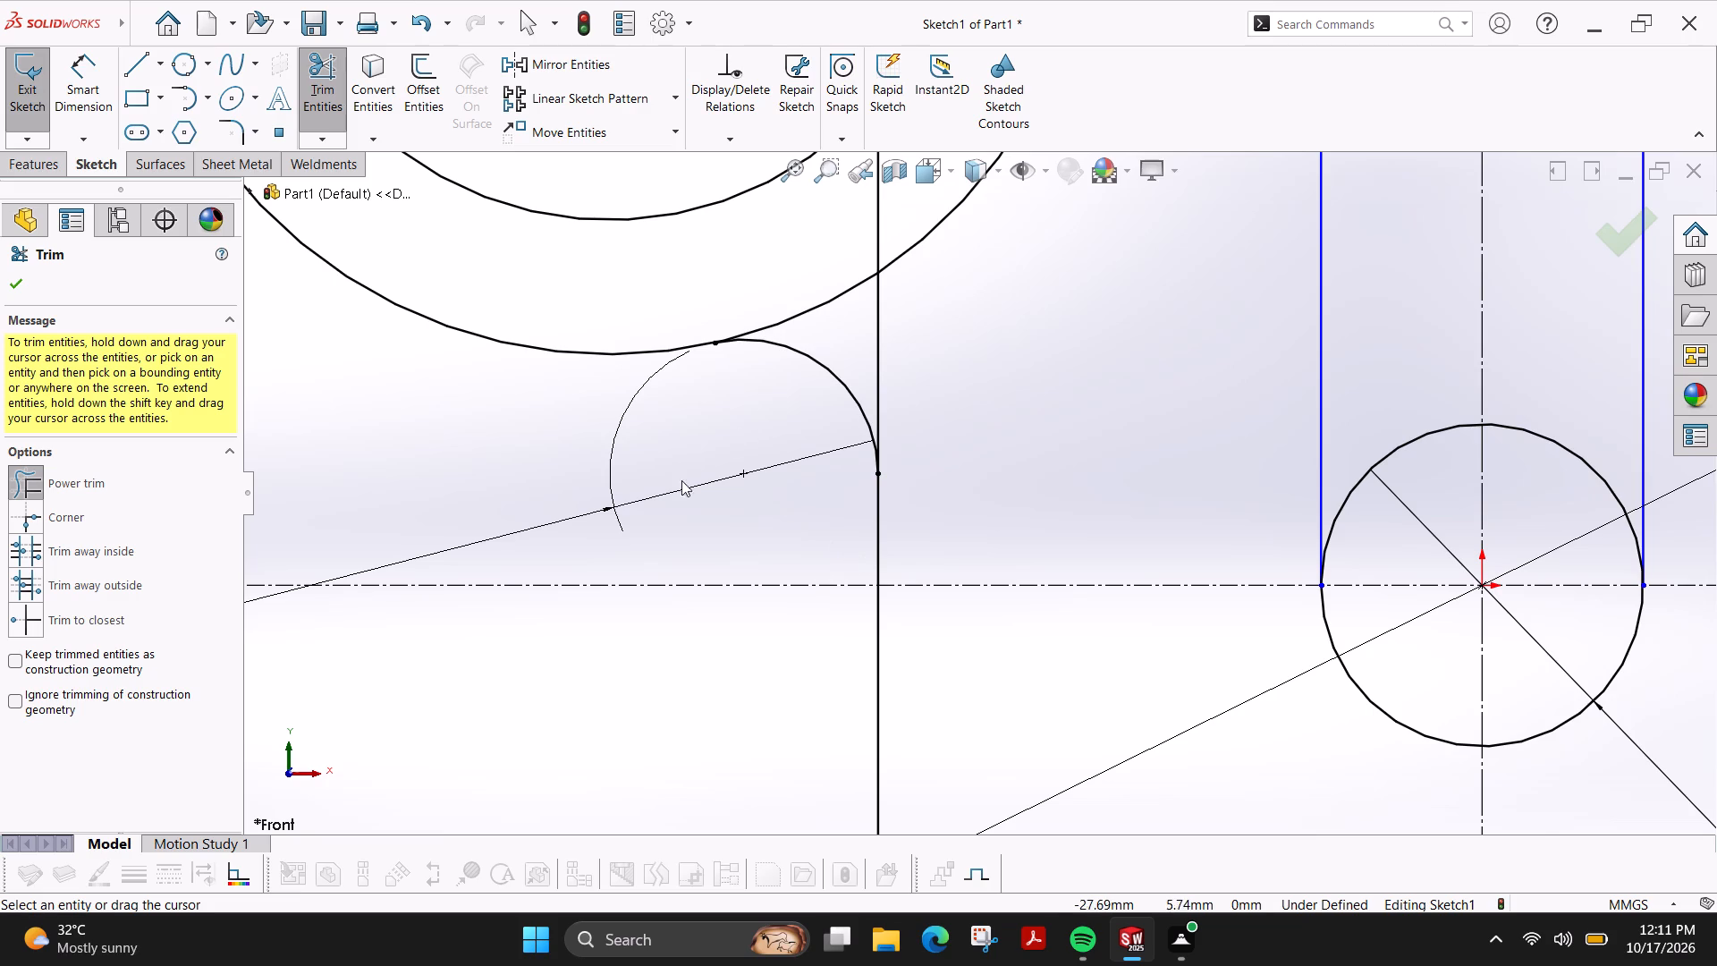
Trim away the 120 mm circle's lower half and its left portion up to the tangency with the left ring.
scroll(654, 505, "up", 7)
left_click_drag(805, 586, 686, 665)
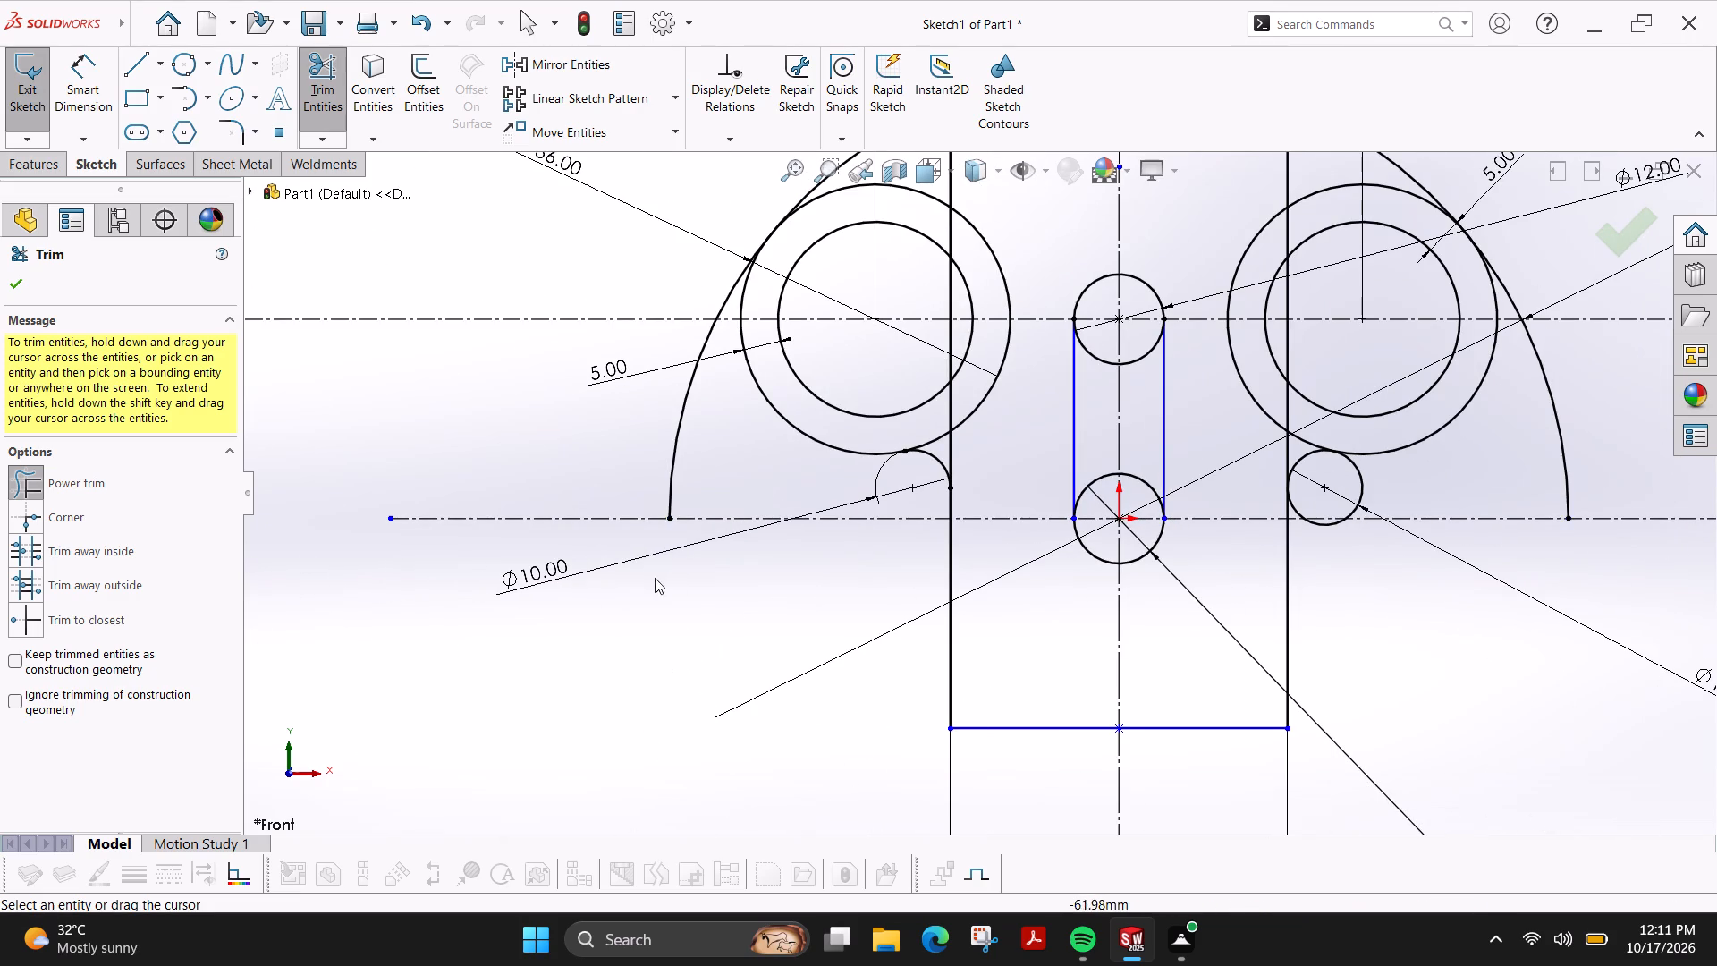
left_click_drag(635, 423, 709, 445)
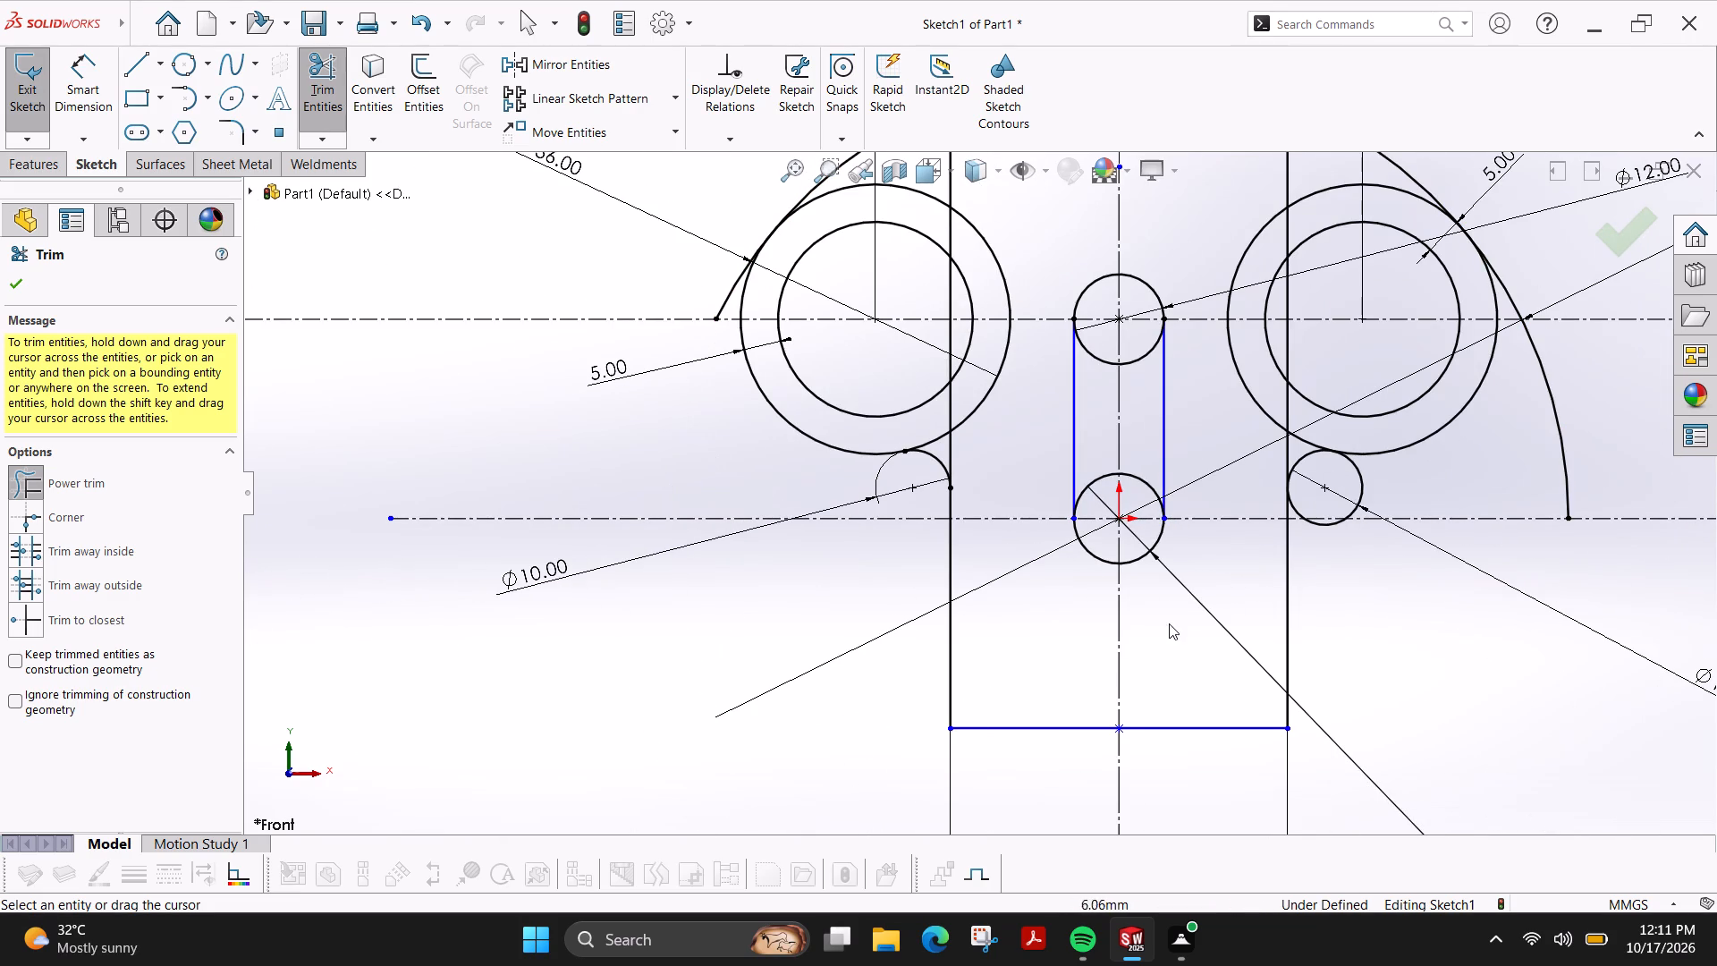
scroll(757, 365, "up", 3)
scroll(777, 372, "down", 8)
left_click_drag(991, 428, 991, 443)
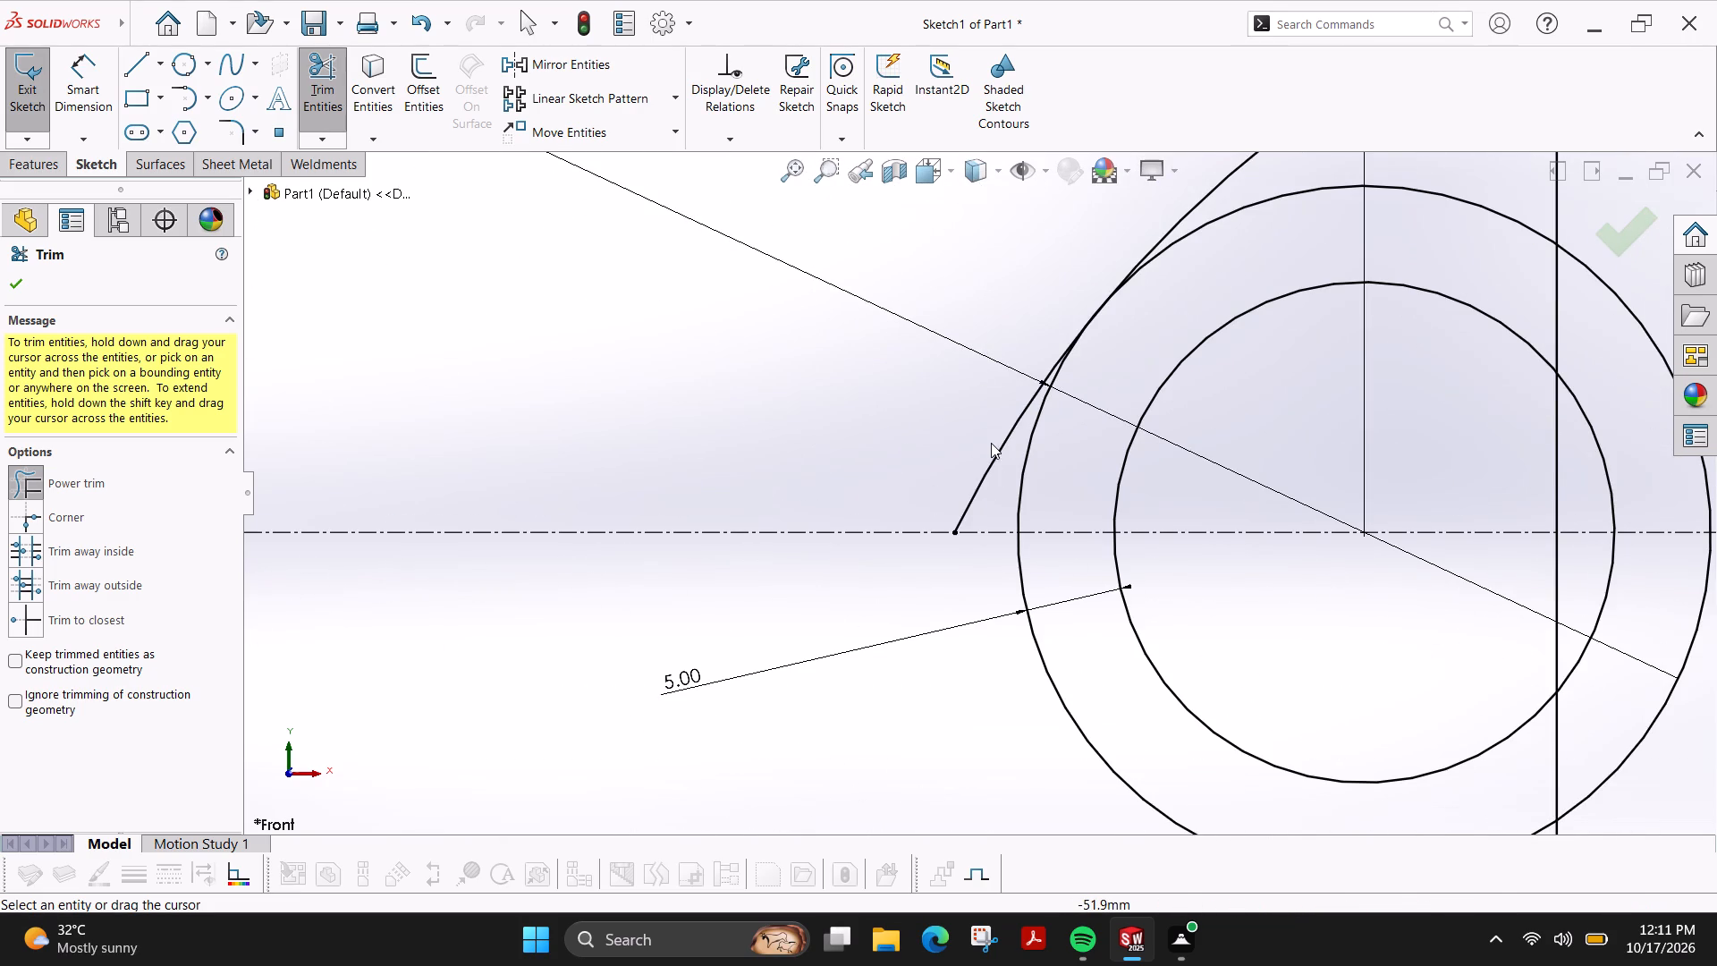
left_click_drag(991, 443, 997, 472)
Trim the 120 mm circle's right portion up to its tangency with the right ring, leaving the top arc between the rings.
scroll(1159, 521, "up", 2)
scroll(1333, 521, "up", 6)
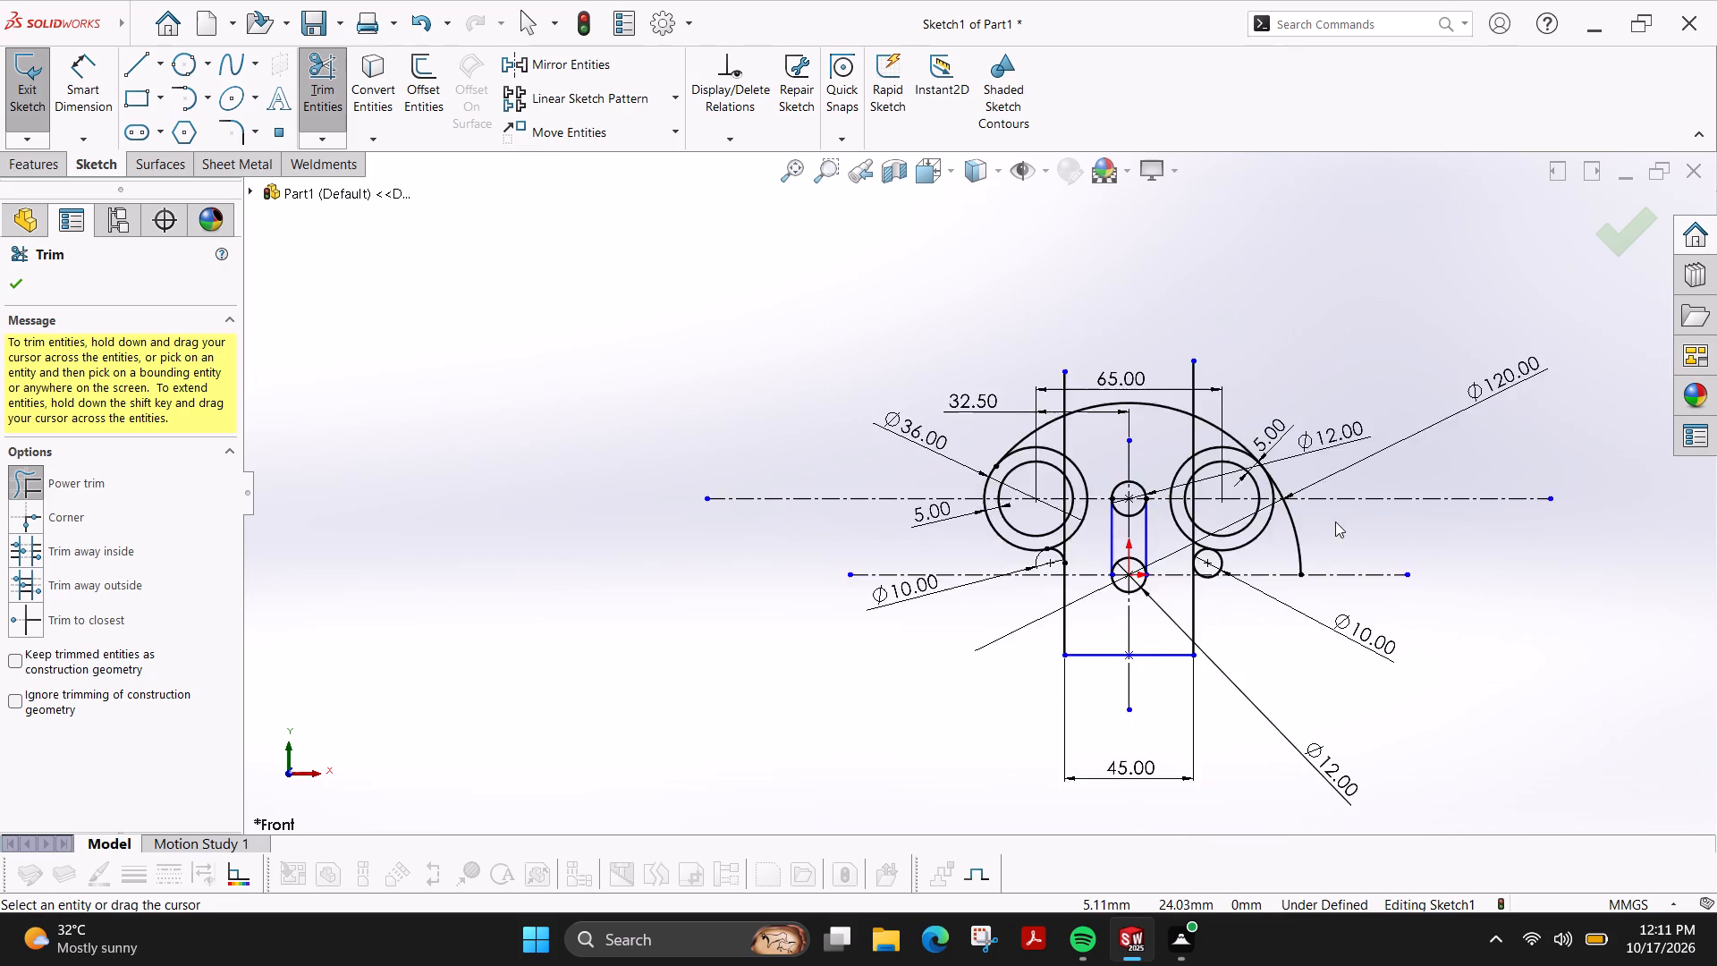
scroll(1335, 521, "up", 1)
scroll(1276, 508, "down", 4)
left_click_drag(1141, 513, 1095, 563)
scroll(1048, 436, "up", 3)
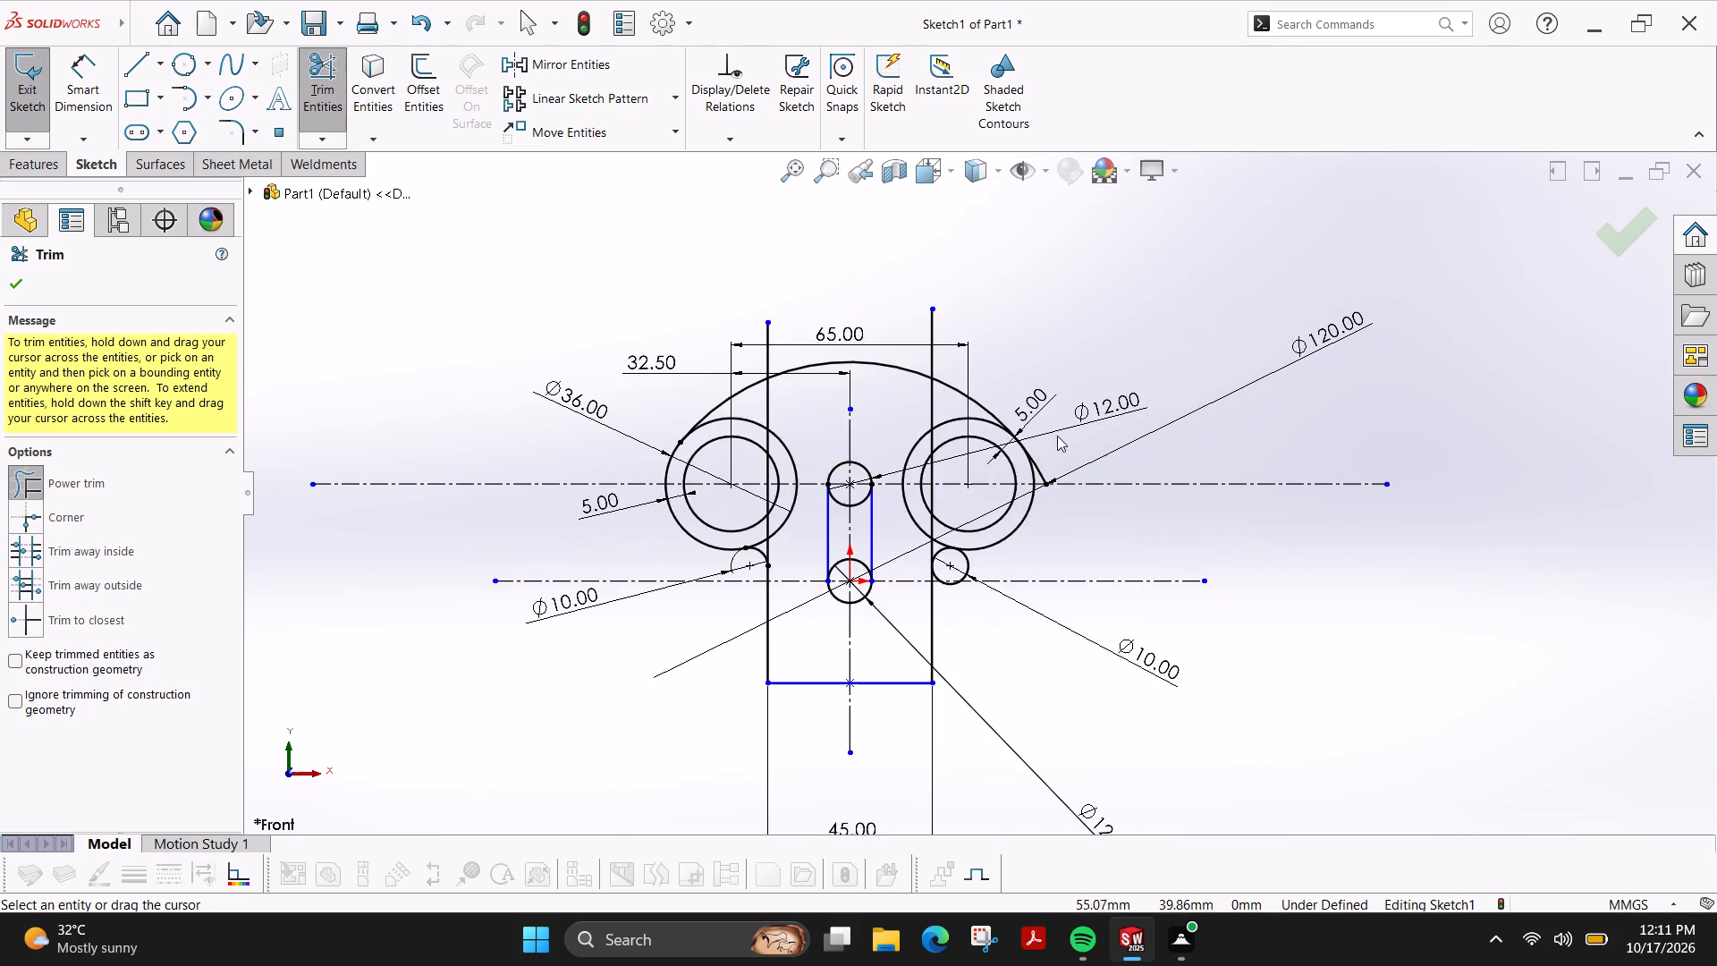
scroll(1092, 436, "down", 9)
left_click_drag(892, 550, 883, 638)
scroll(869, 618, "up", 3)
scroll(925, 564, "up", 9)
scroll(925, 564, "down", 5)
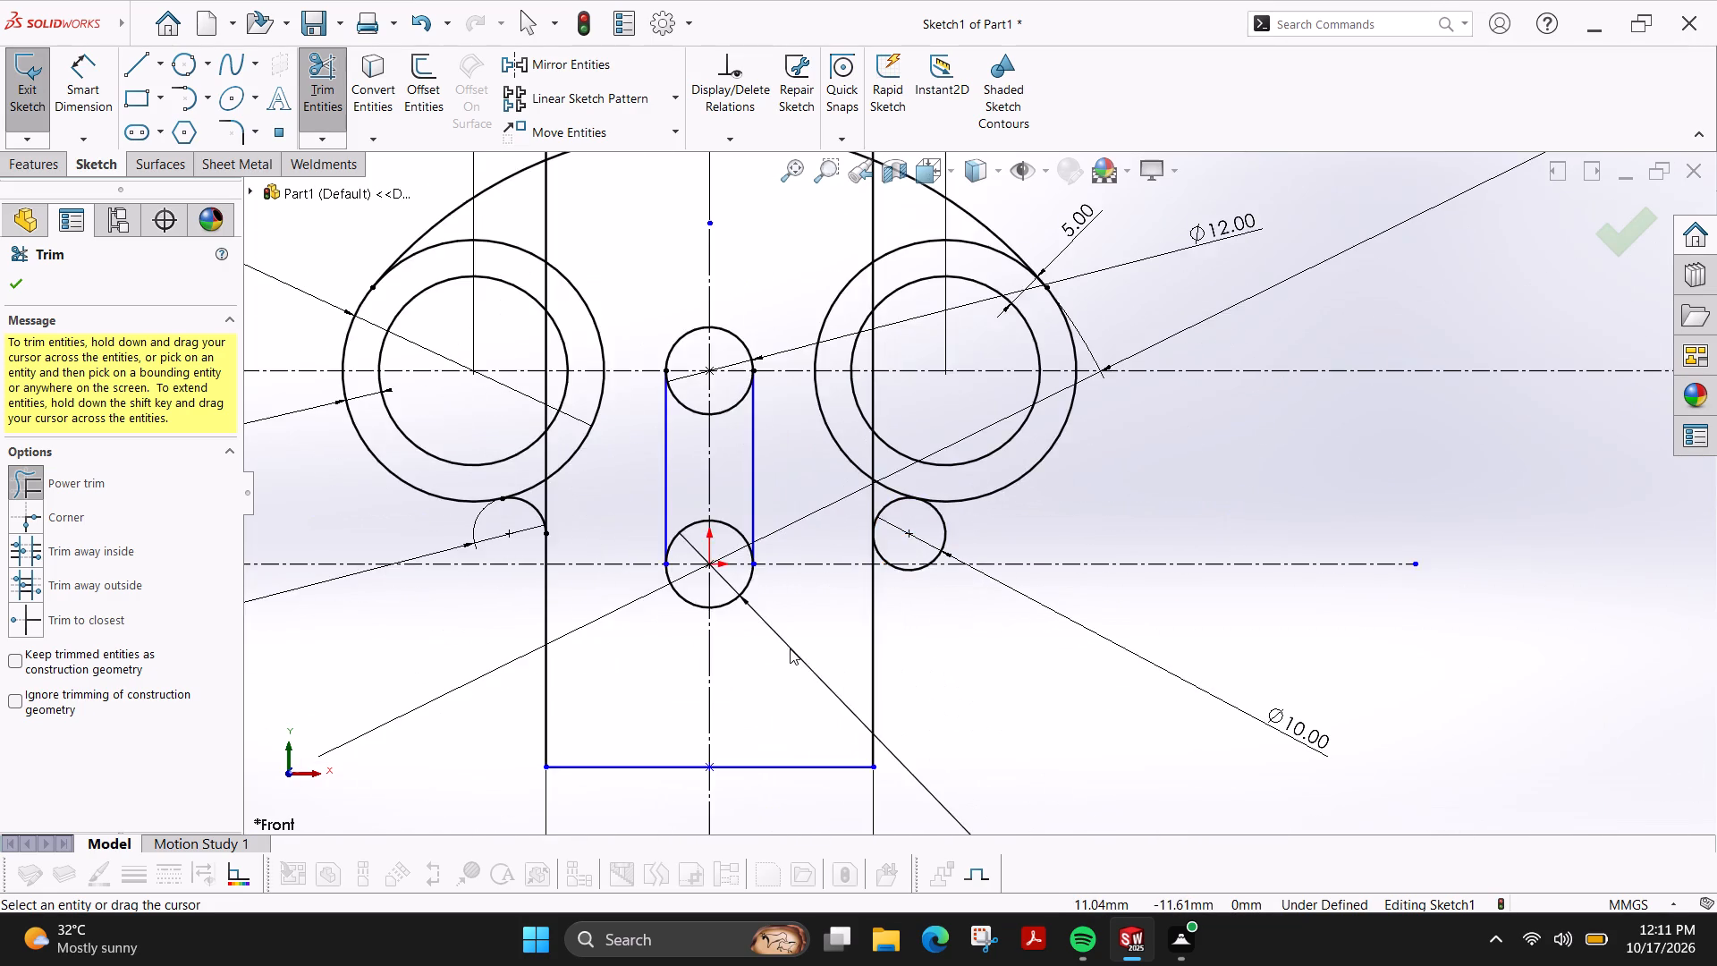
scroll(790, 648, "up", 2)
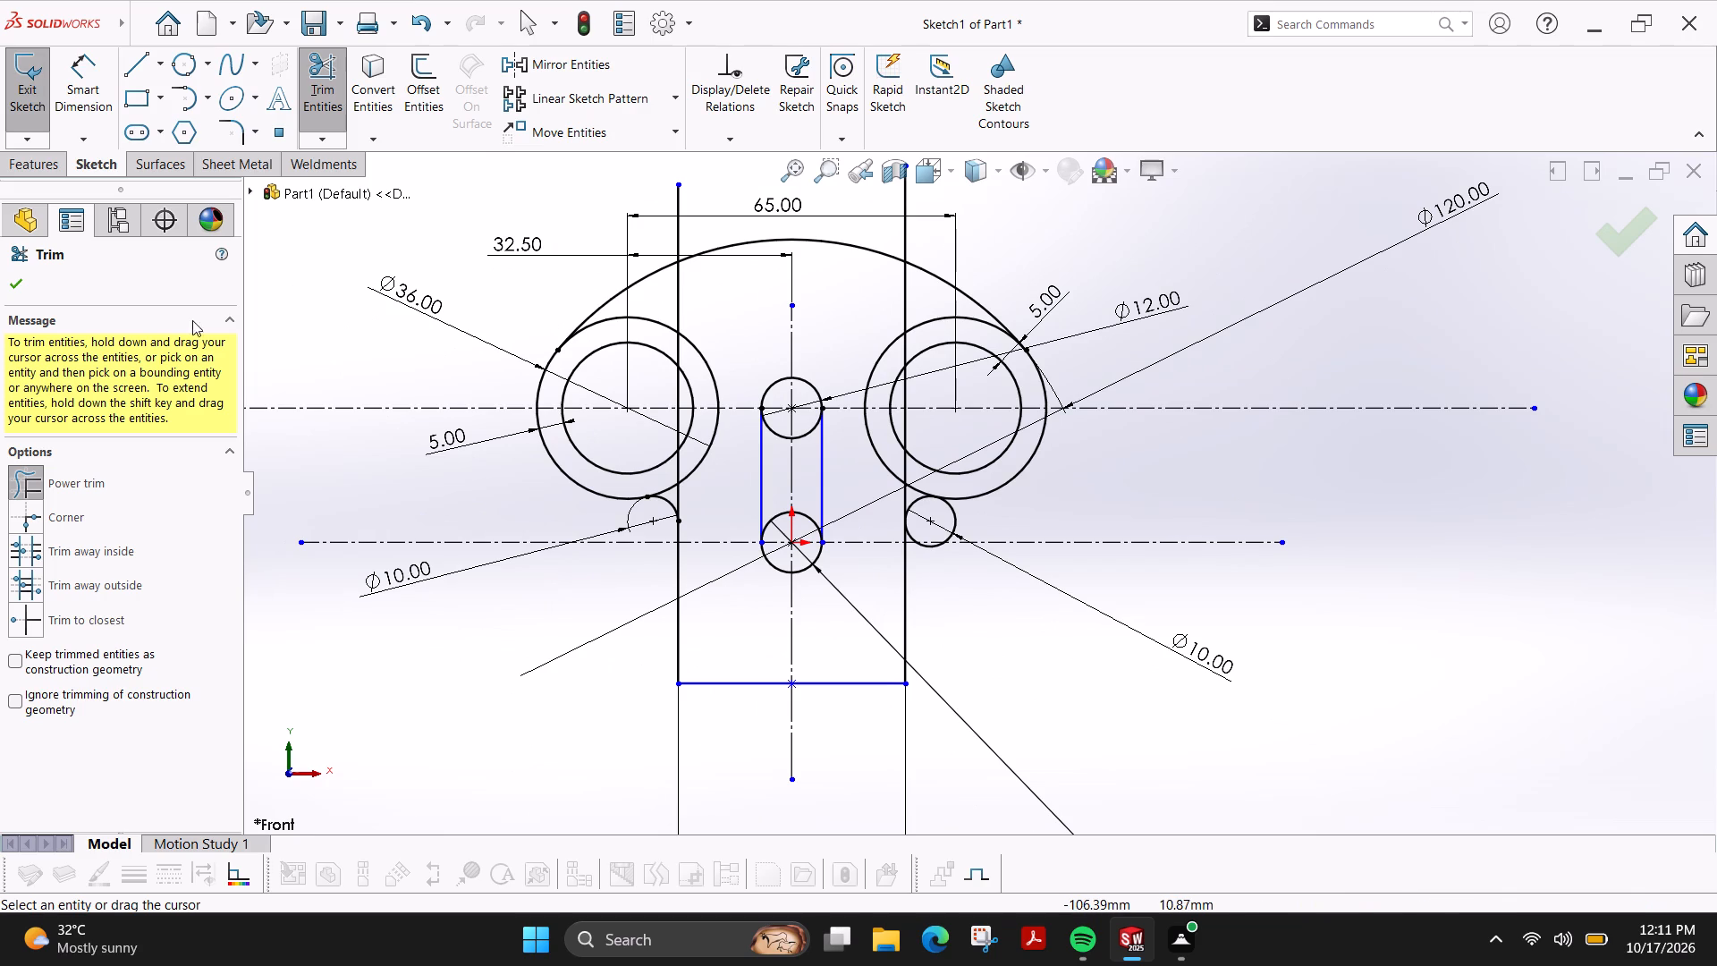
left_click(19, 293)
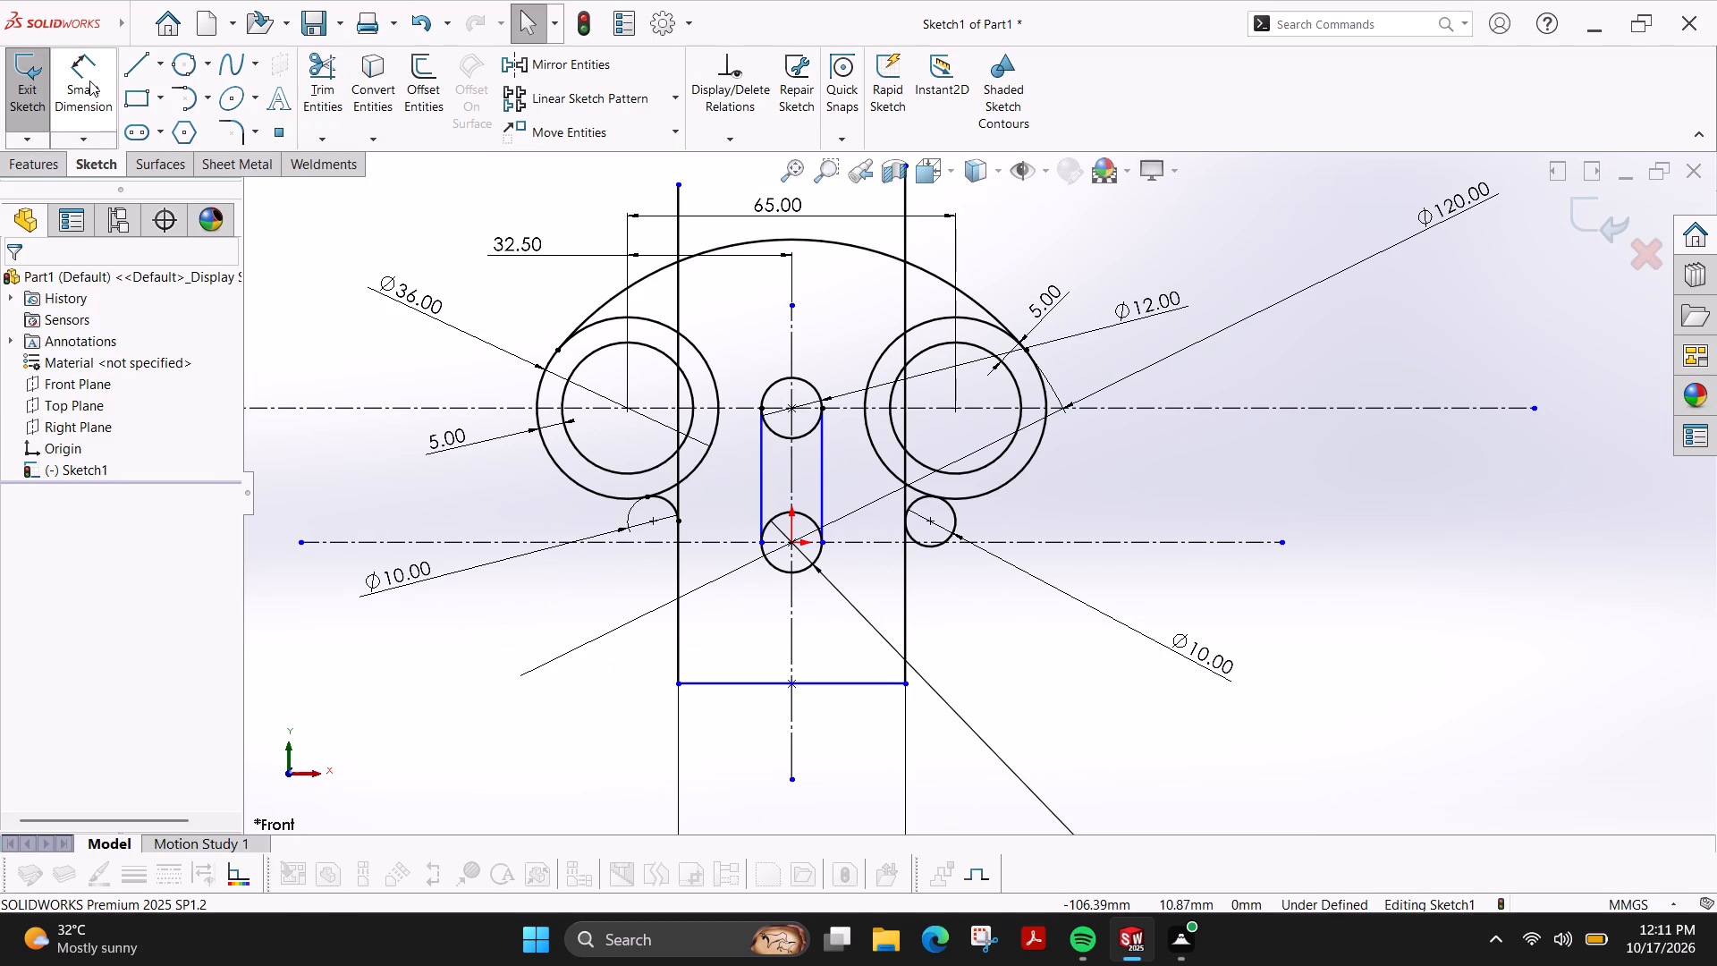
Dimension the vertical distance from the left ring's centre to the bottom horizontal line as 45 mm.
left_click(89, 80)
left_click(626, 408)
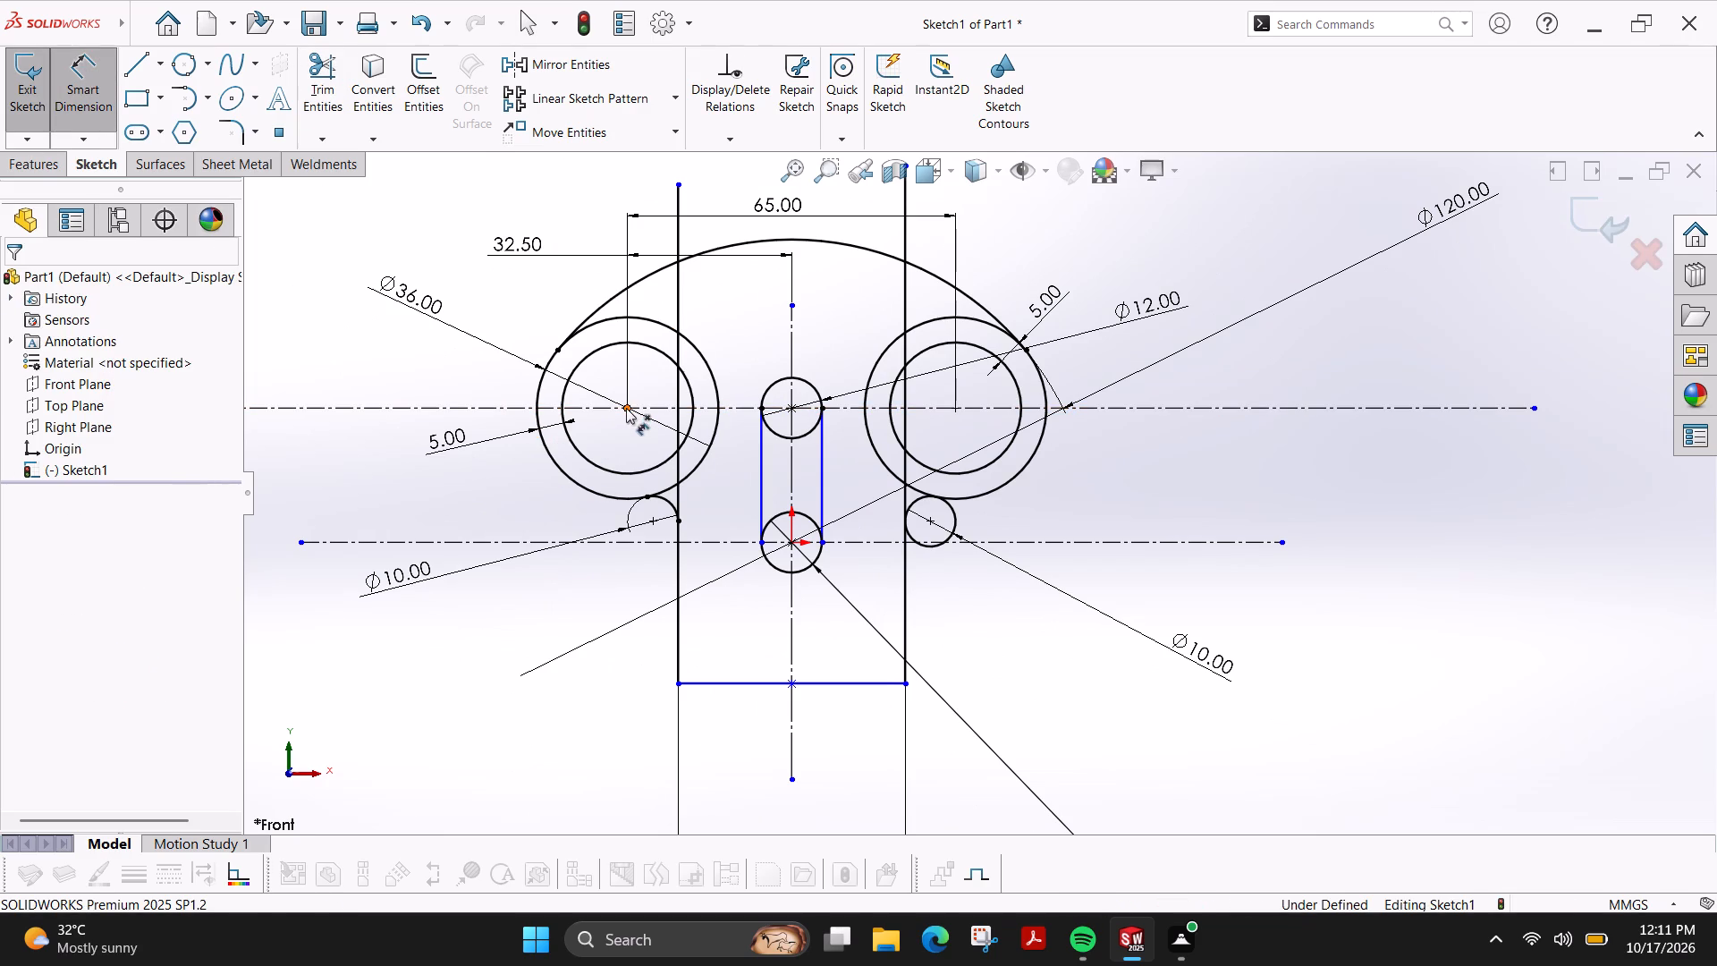
left_click(748, 681)
scroll(376, 622, "up", 2)
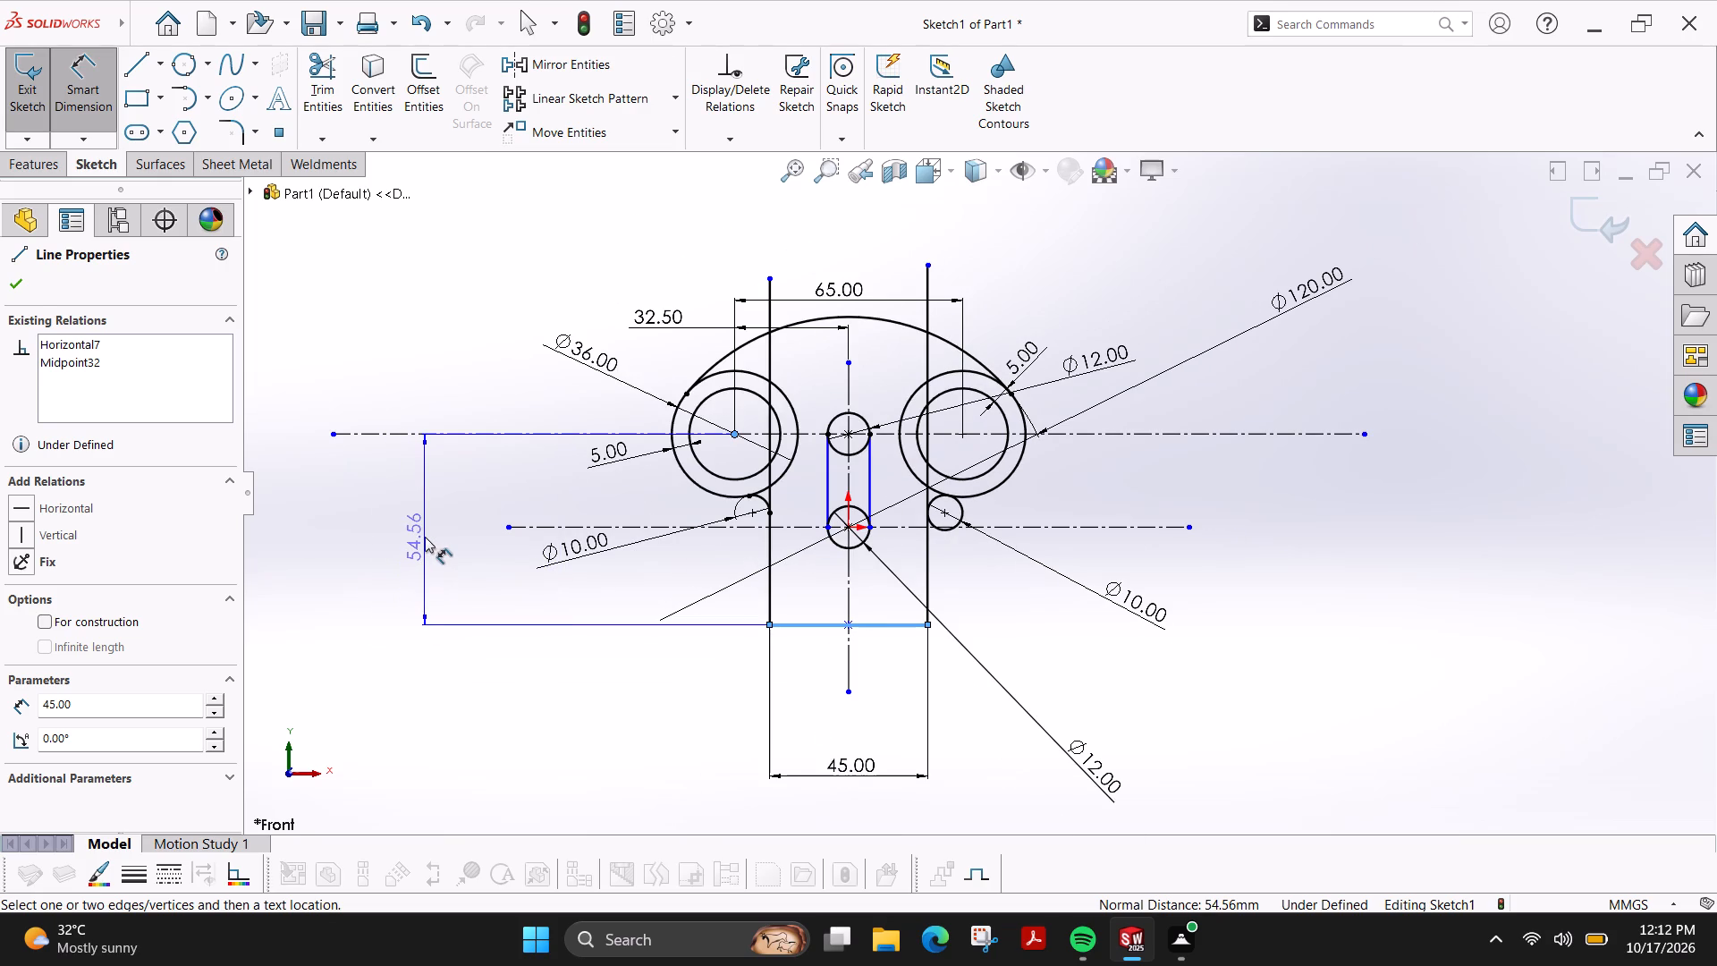
left_click(425, 537)
type("45")
key("Return")
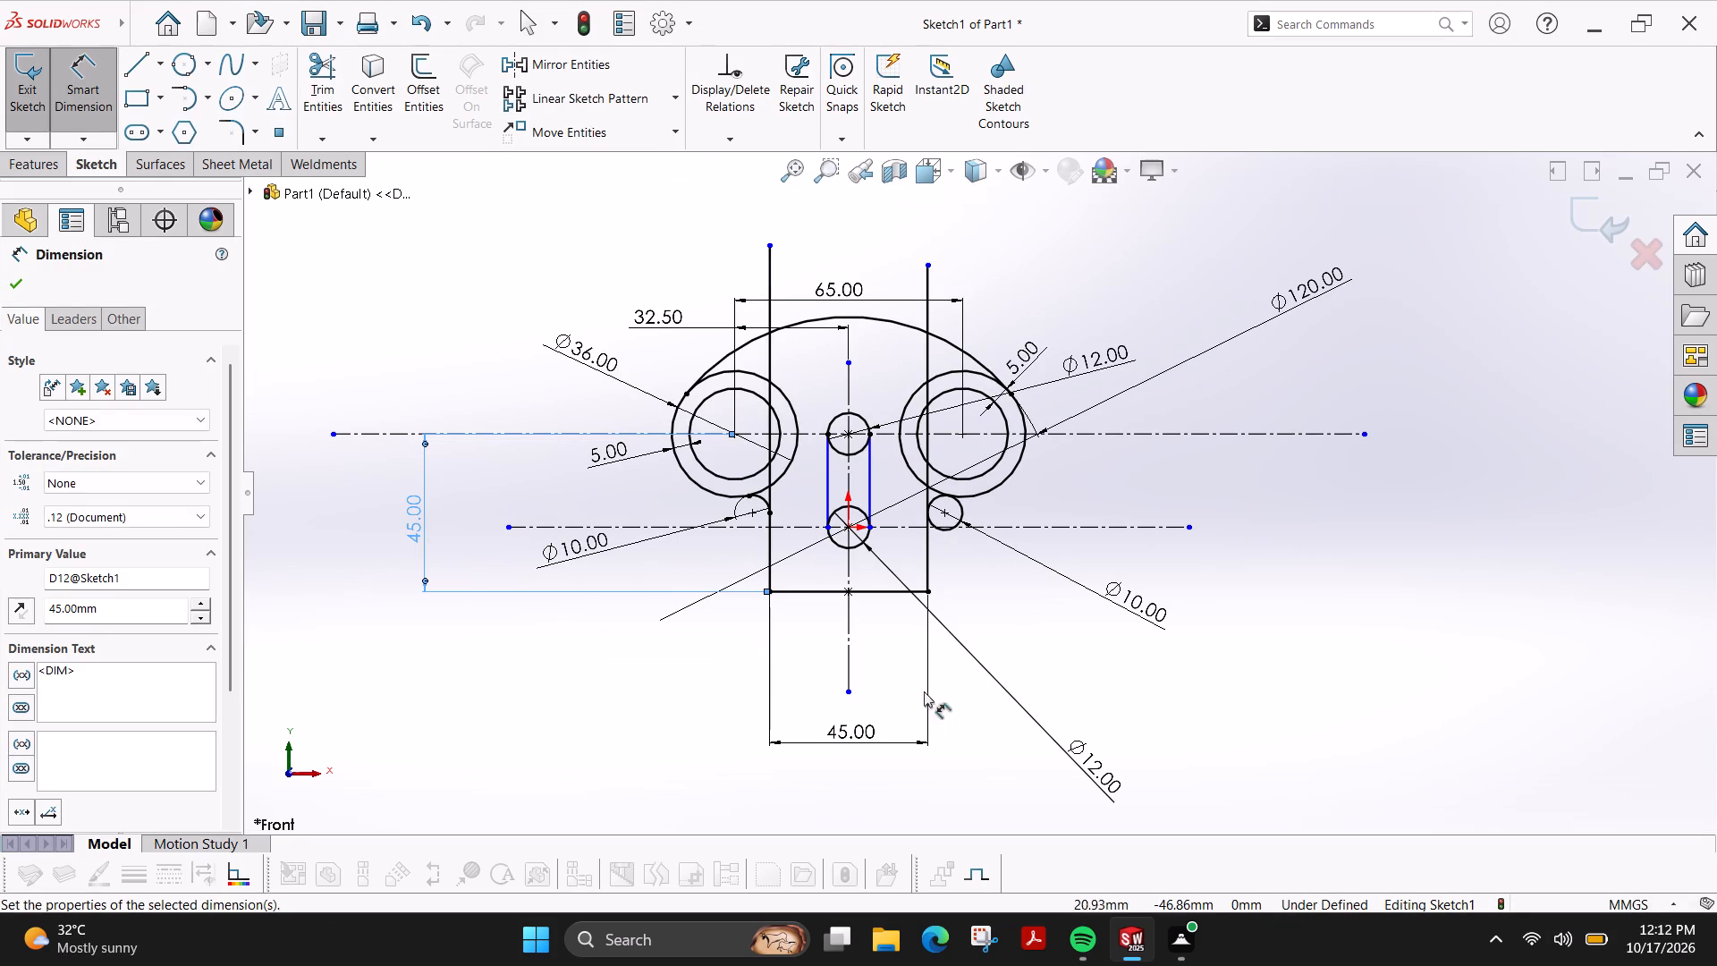
scroll(926, 541, "down", 3)
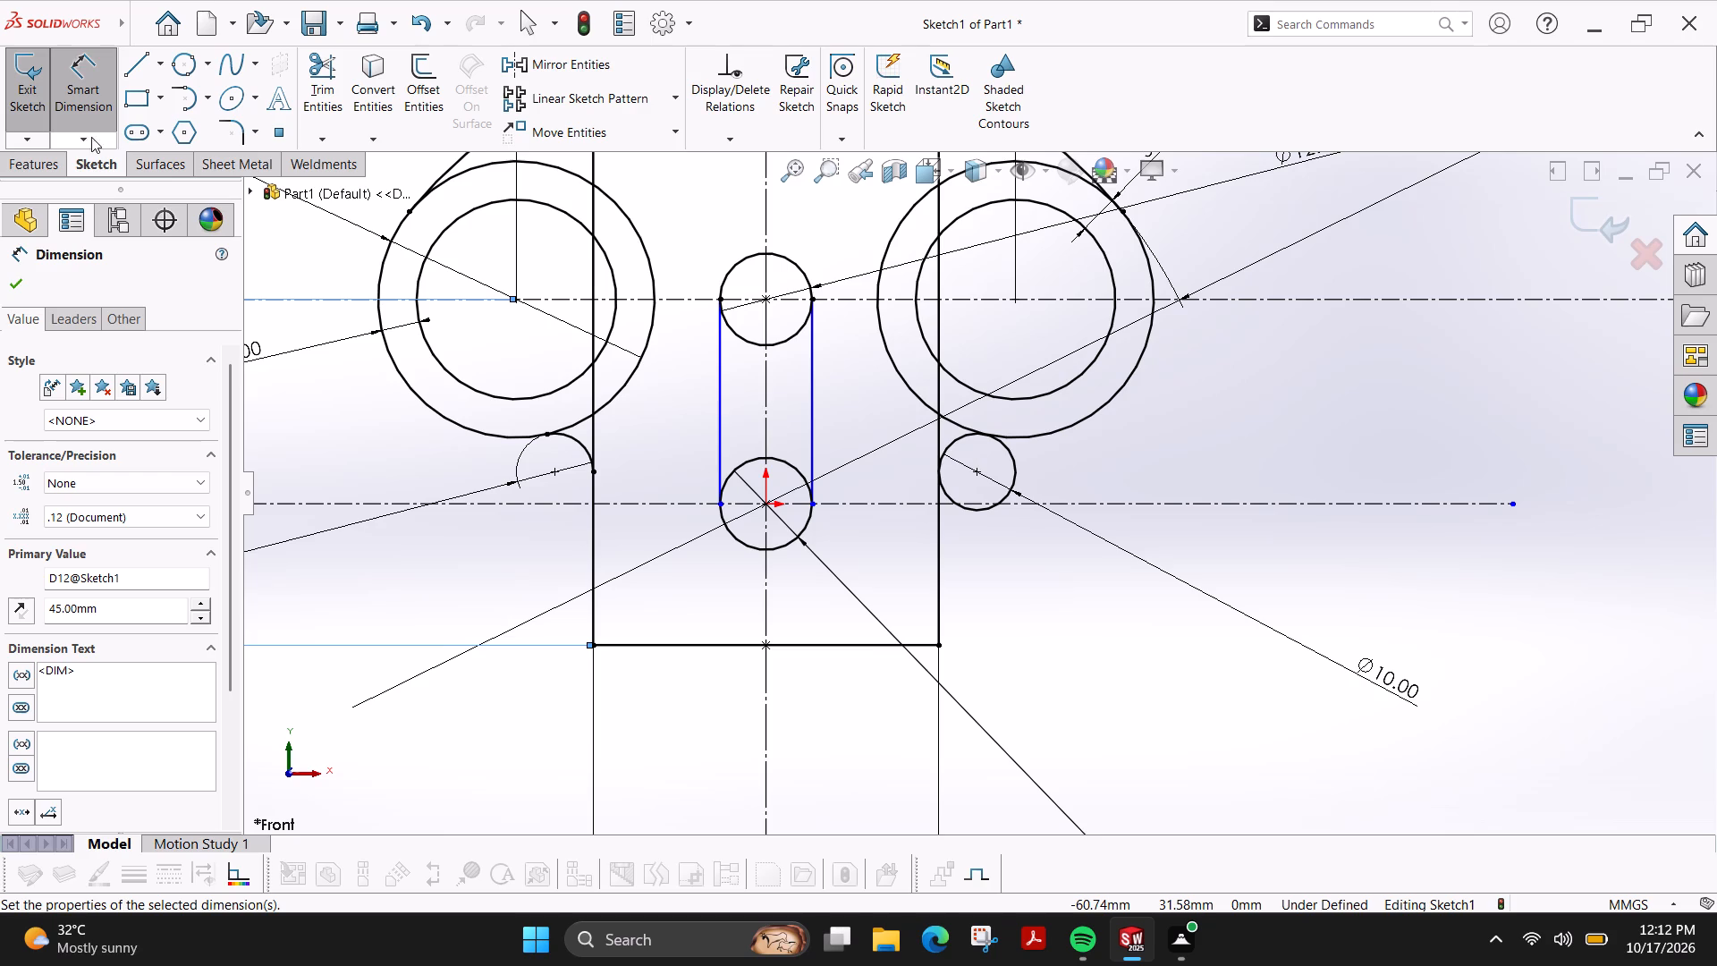
left_click(23, 276)
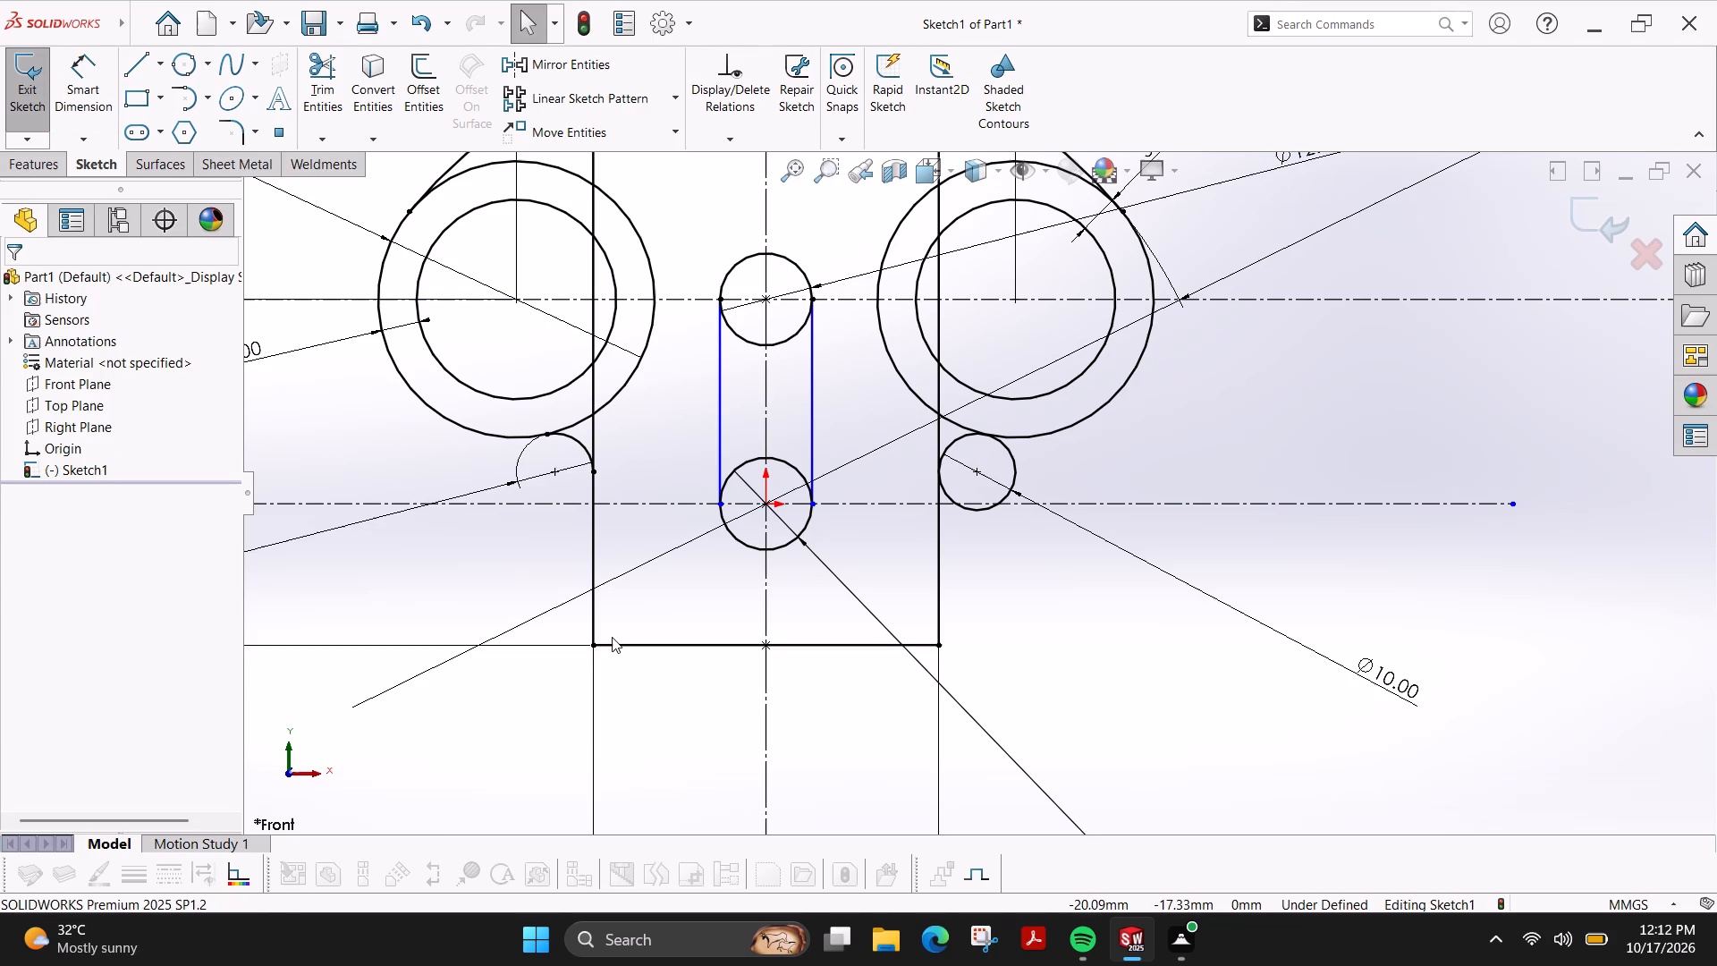
Add 5 mm sketch fillets to both bottom corners of the 45 mm-wide profile, accepting removal of the equal-distance relations.
left_click(230, 118)
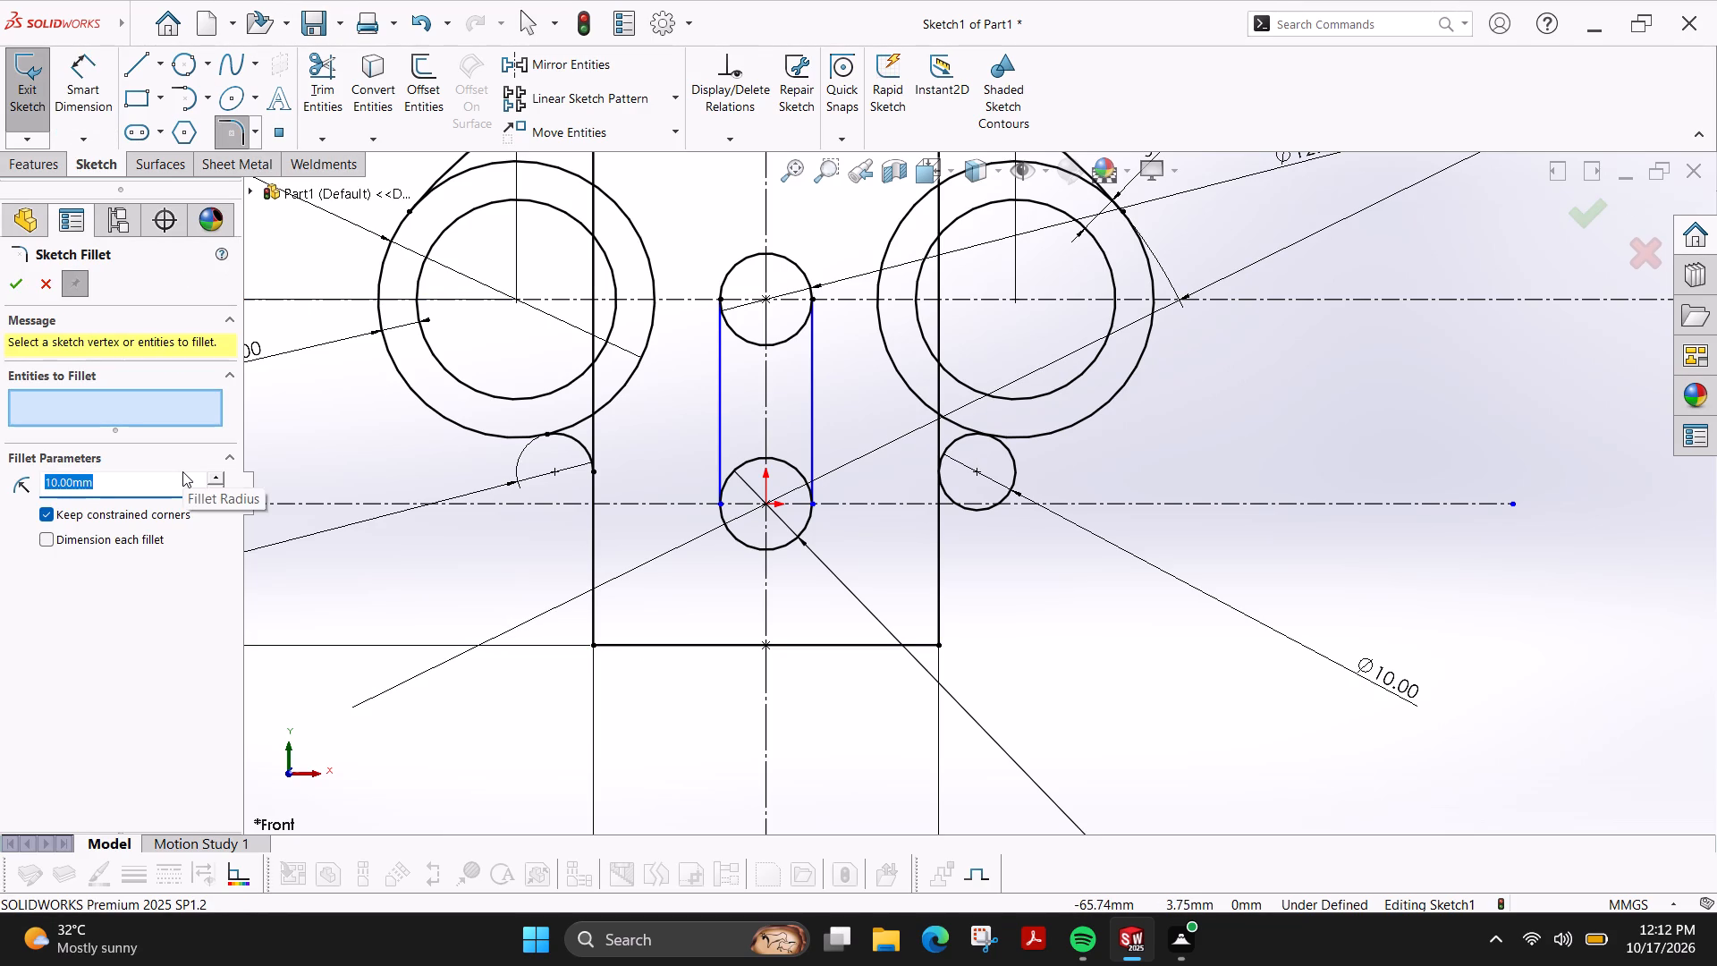
key("5")
key("Return")
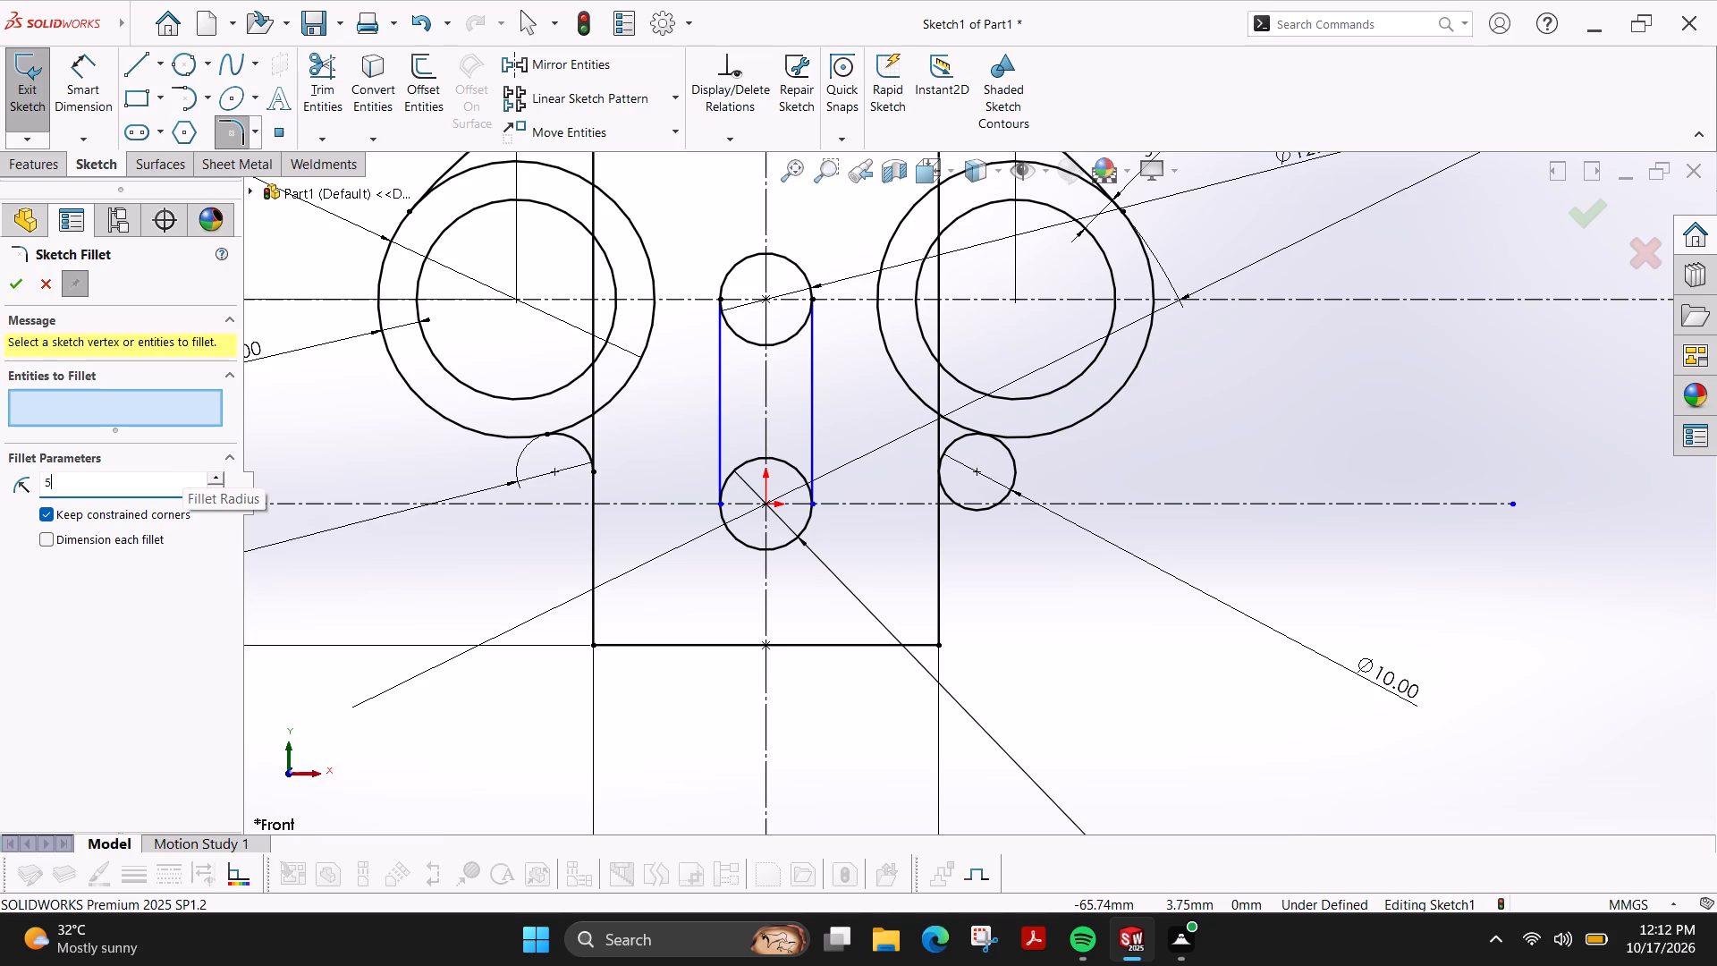
left_click(596, 623)
left_click(637, 641)
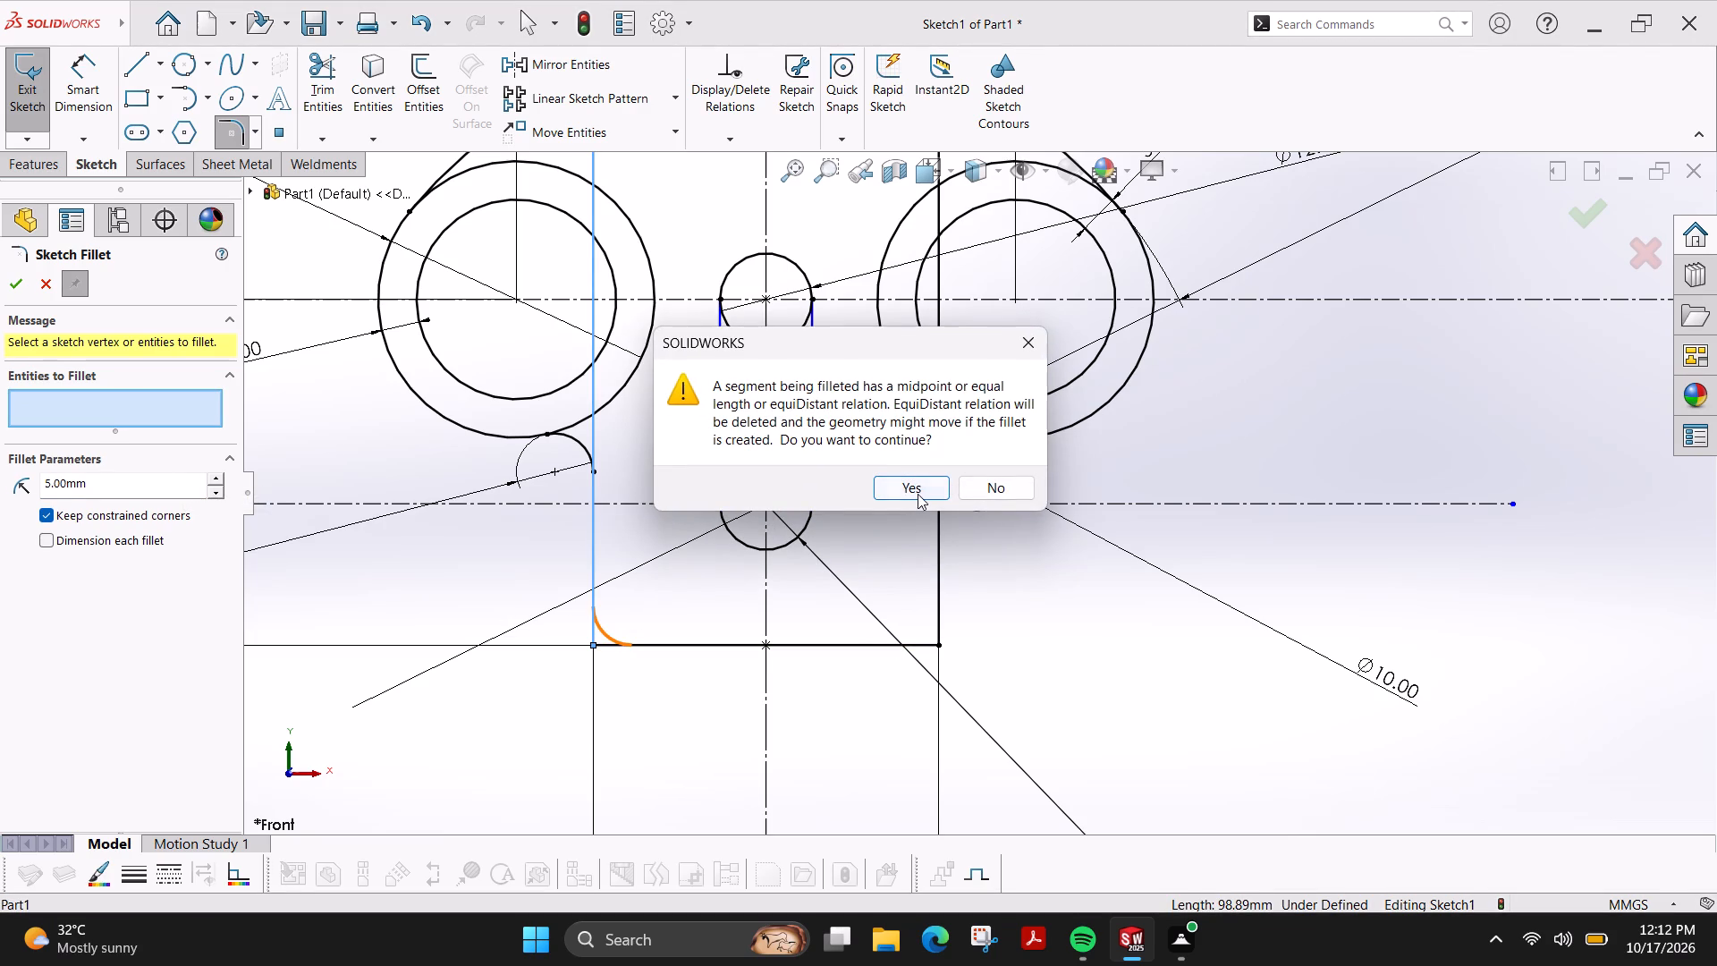
left_click(916, 493)
left_click(884, 643)
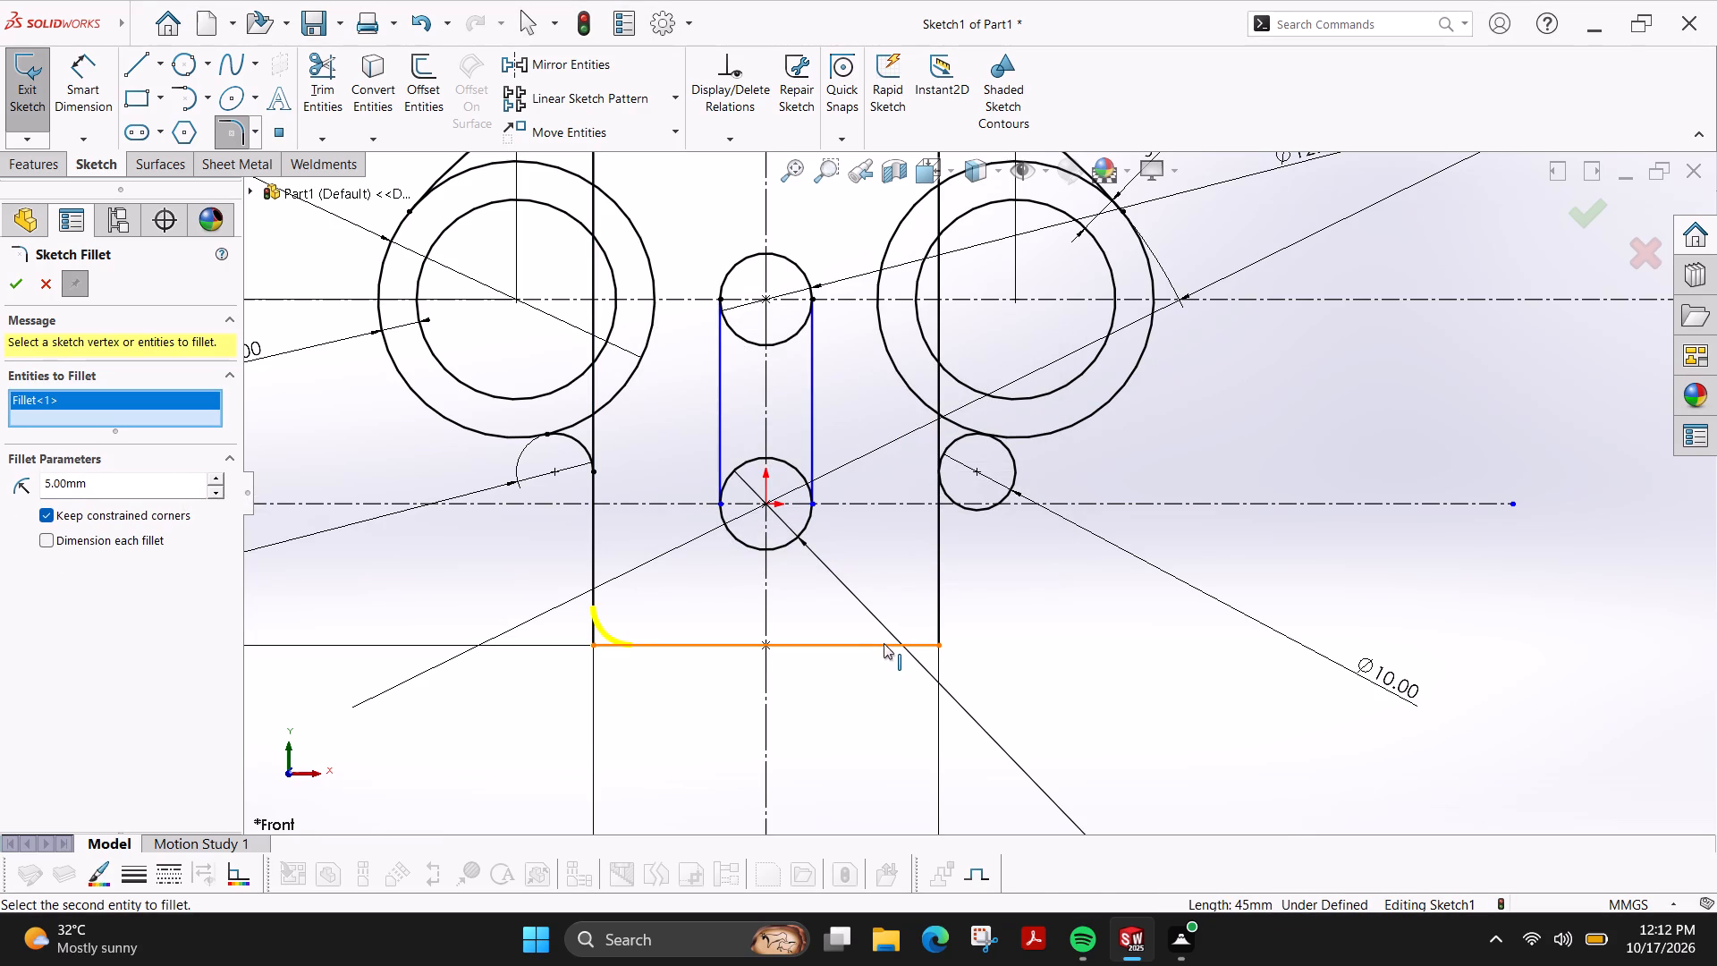
left_click(938, 574)
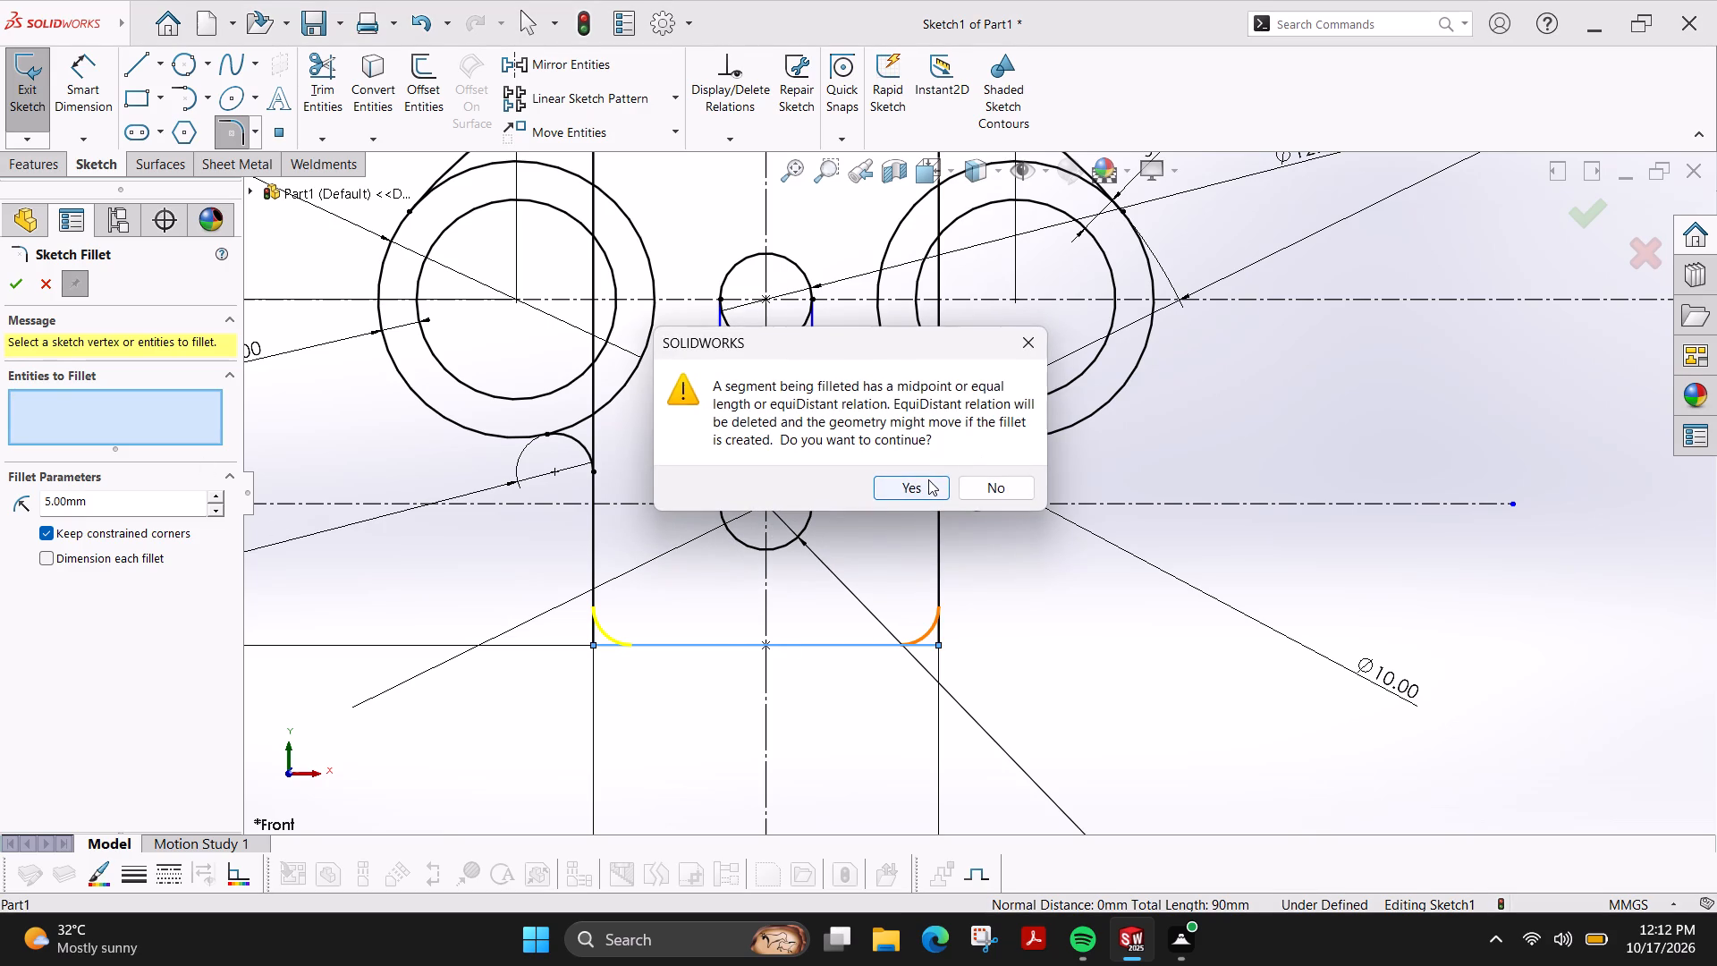
left_click(928, 479)
left_click(6, 284)
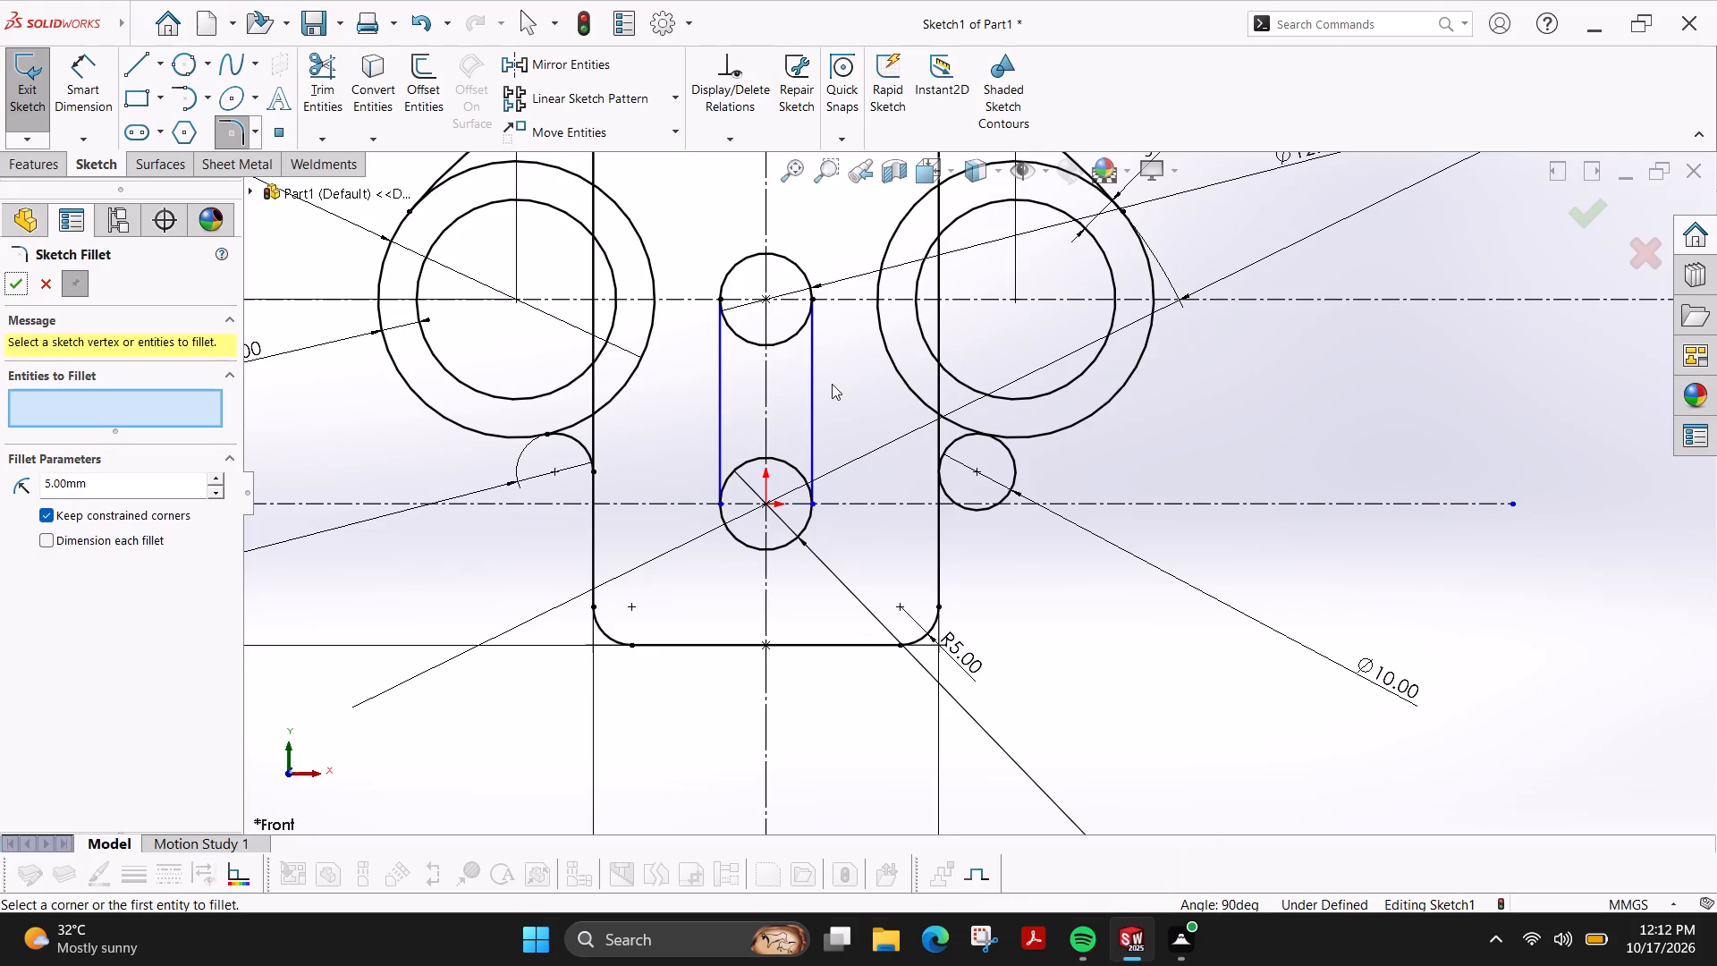
left_click(1491, 928)
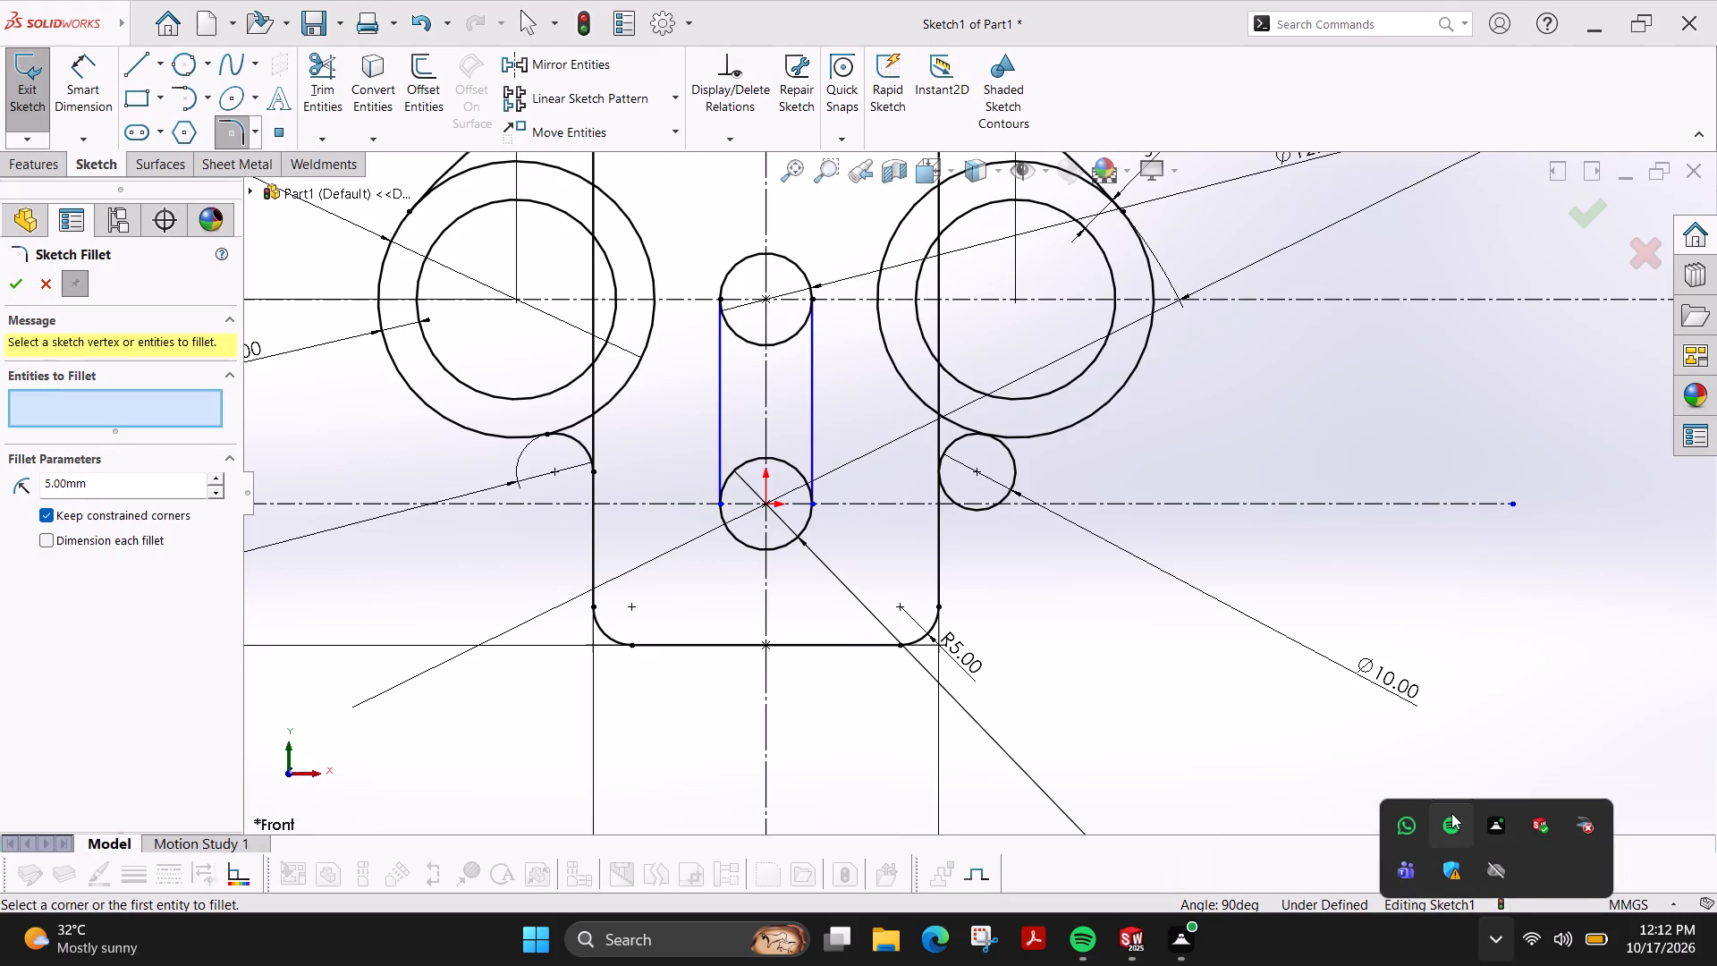
left_click(1231, 681)
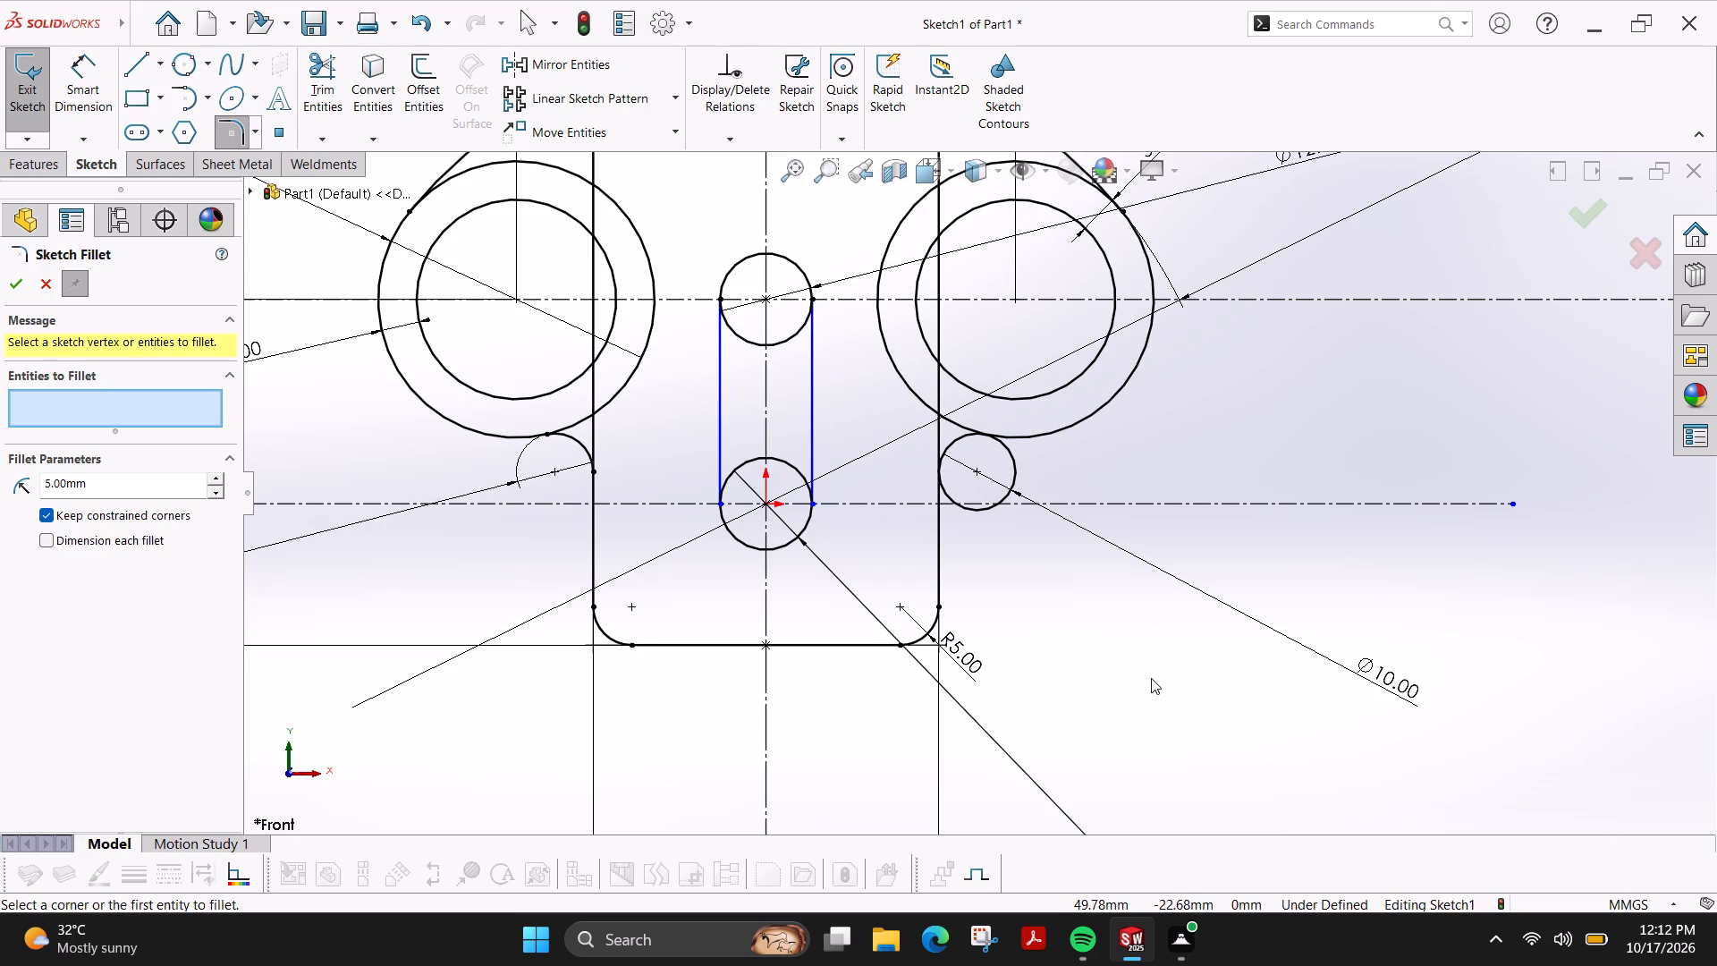
left_click(9, 285)
Trim the inner halves of both 12 mm circles to leave a clean central slot outline.
left_click(321, 88)
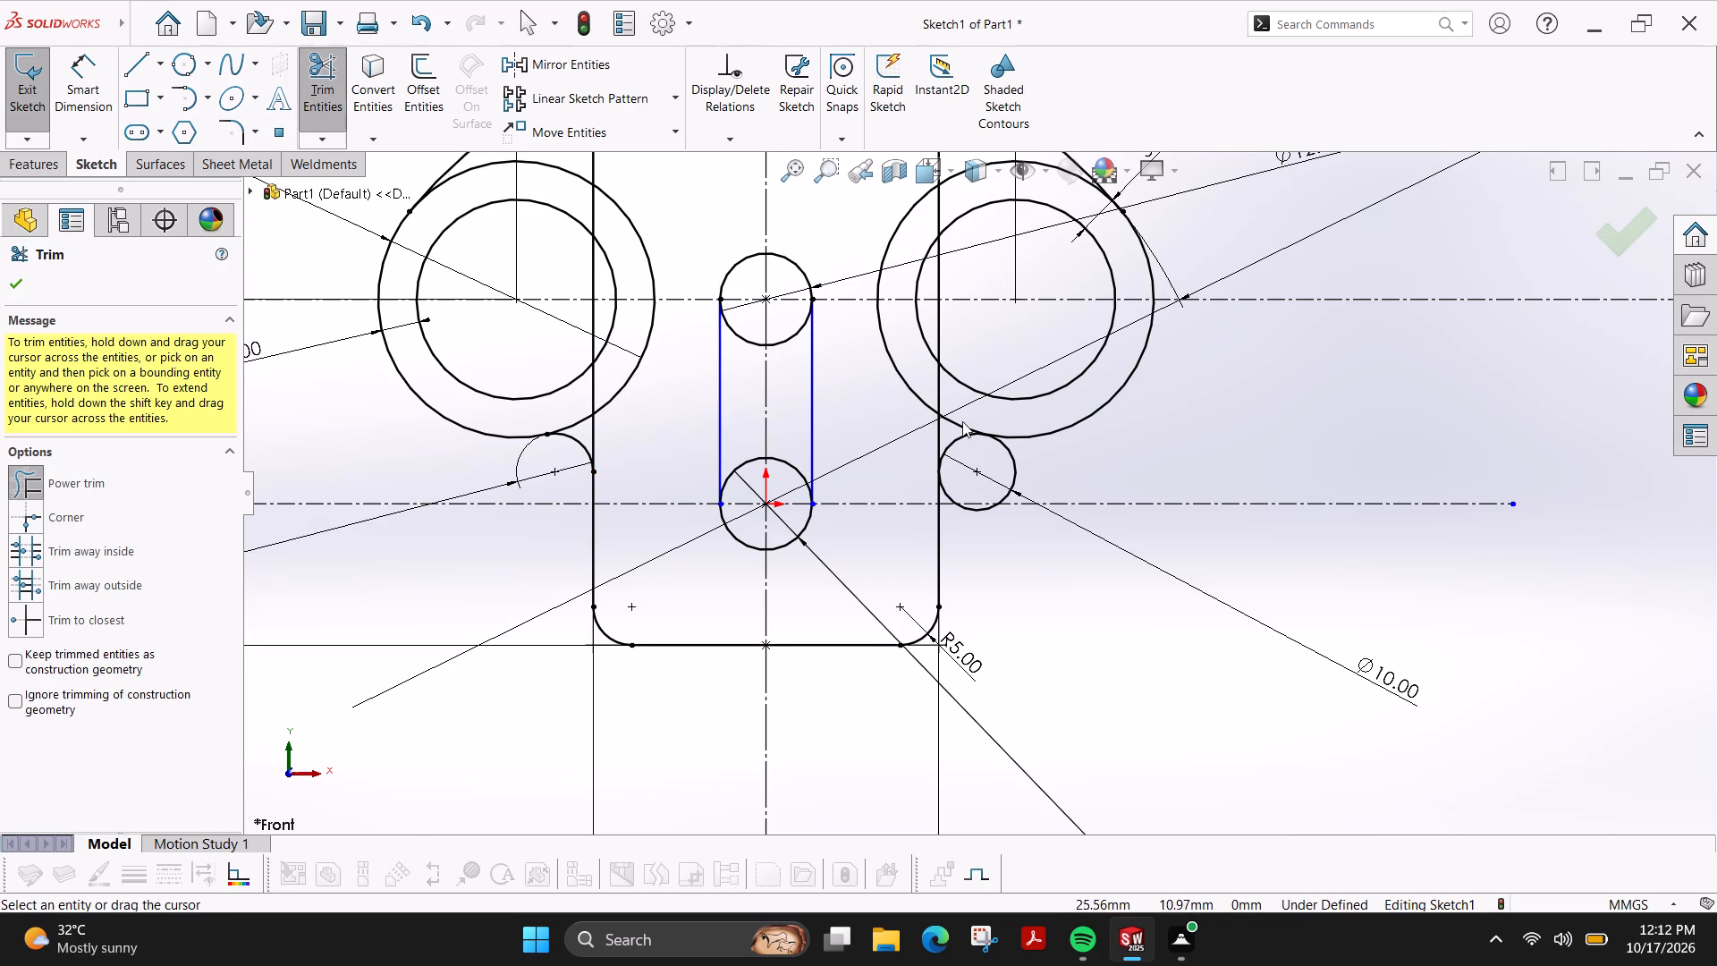
scroll(986, 440, "down", 2)
left_click_drag(626, 442, 643, 487)
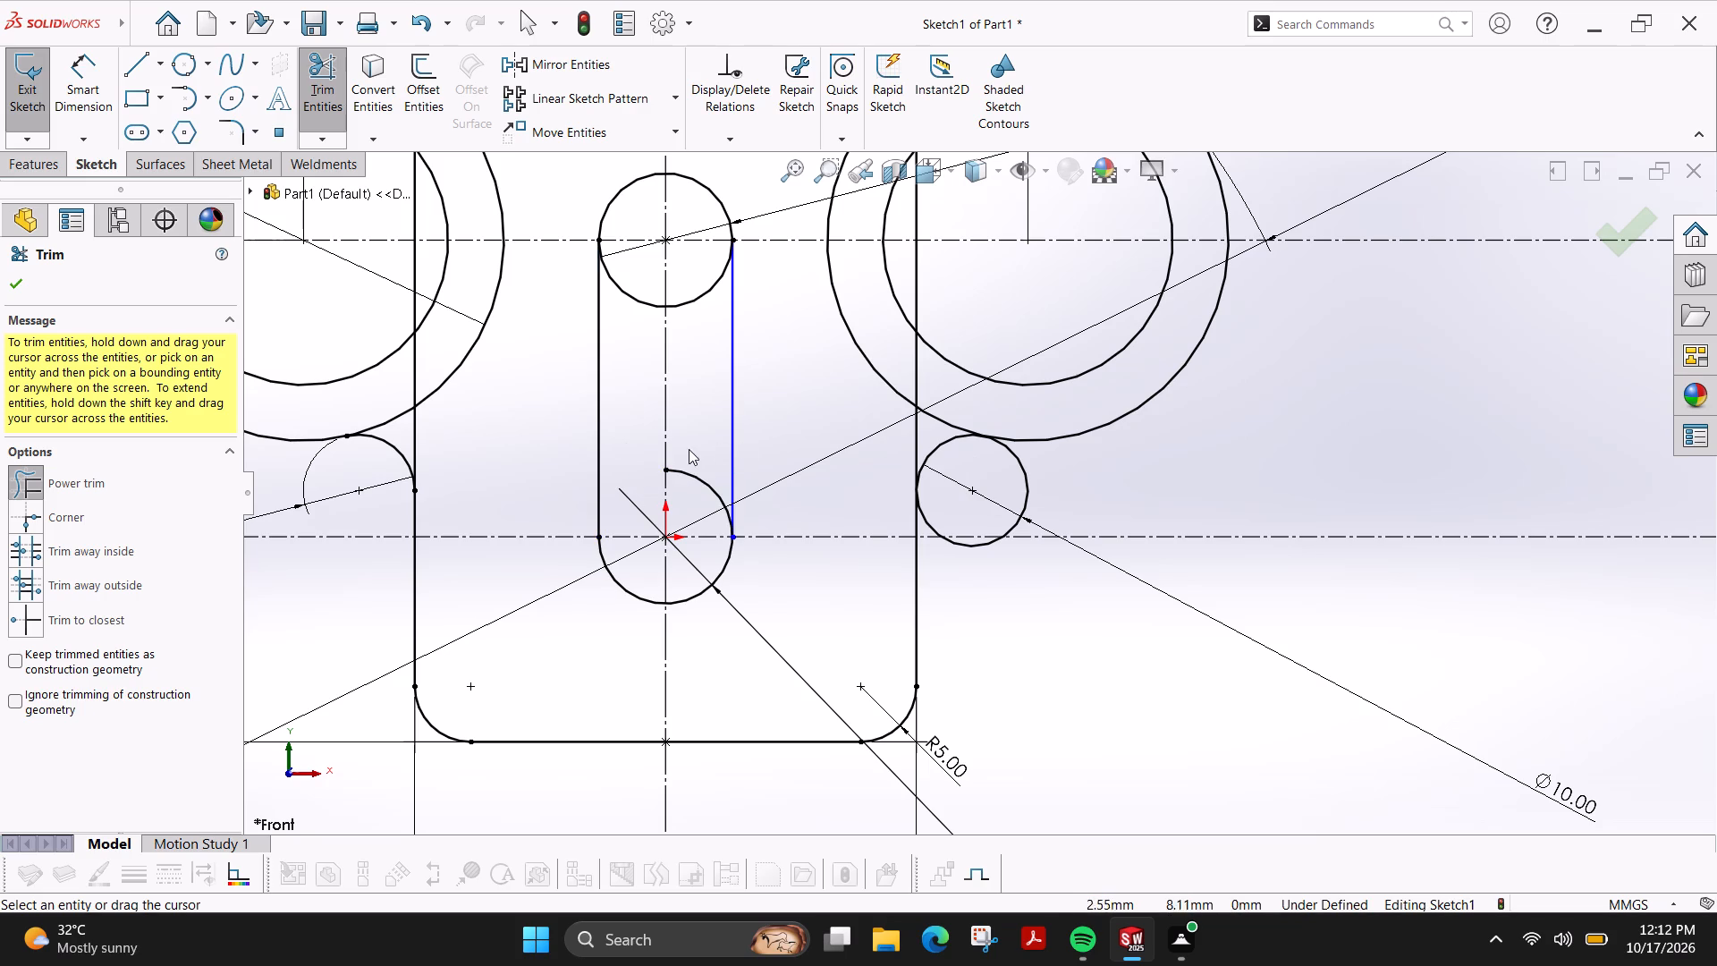
left_click_drag(688, 449, 687, 514)
left_click_drag(696, 264, 711, 318)
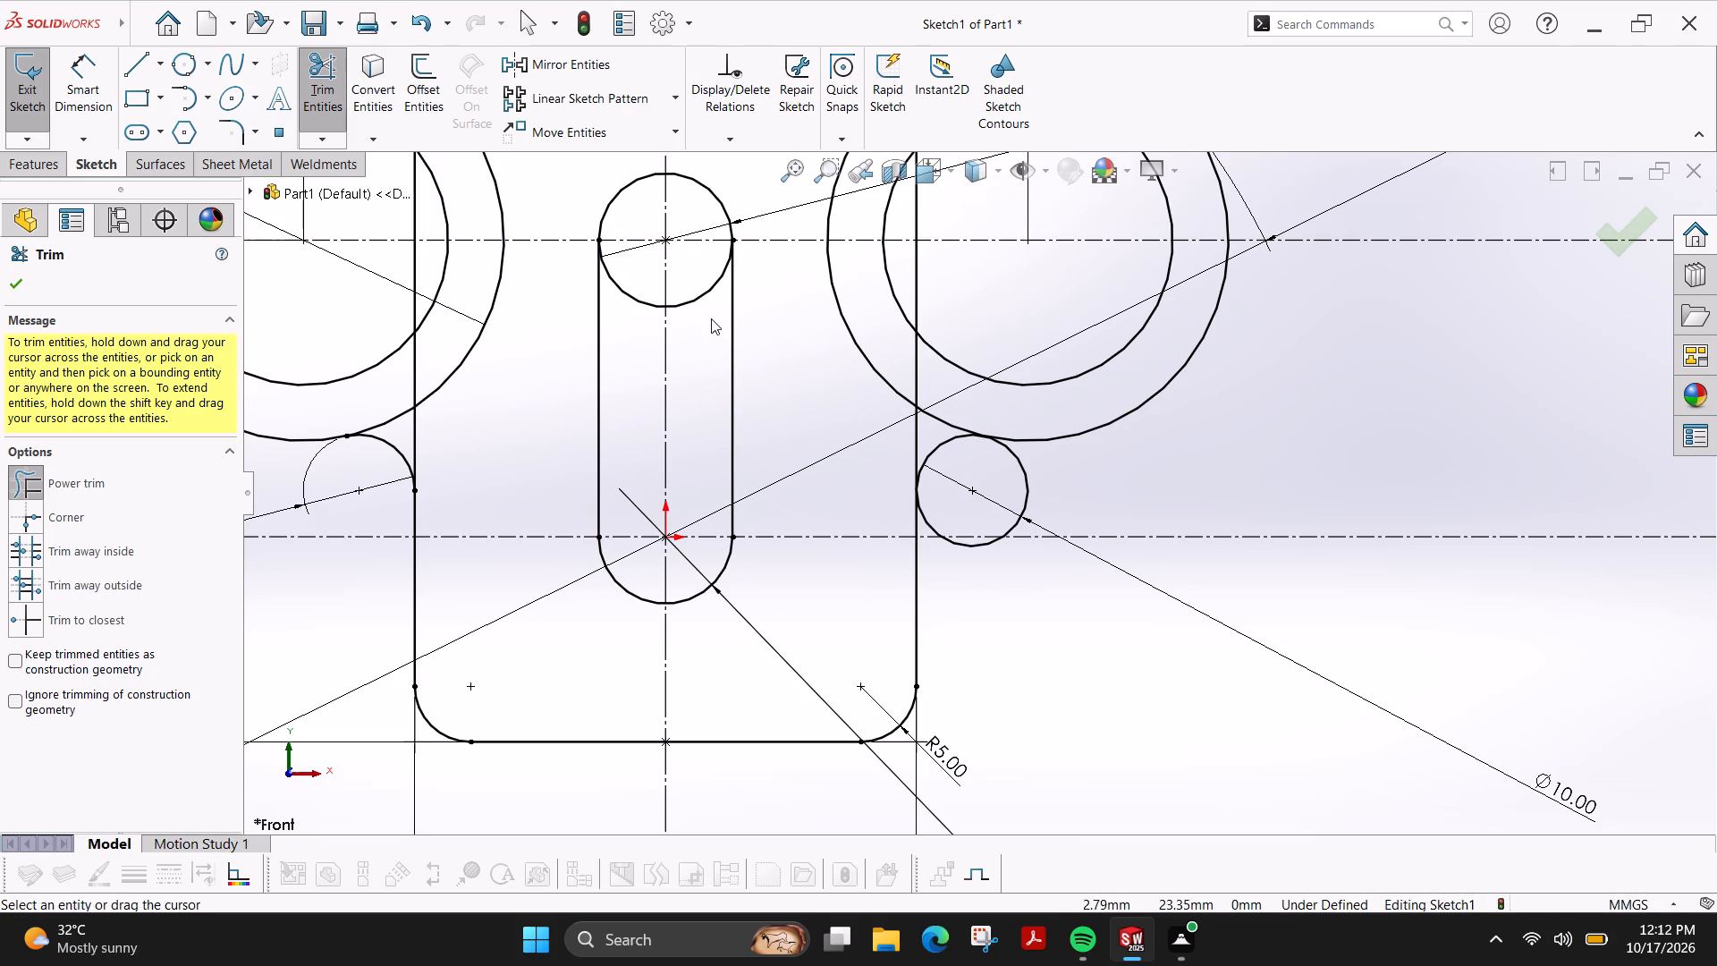
left_click_drag(711, 318, 714, 321)
left_click_drag(633, 279, 620, 345)
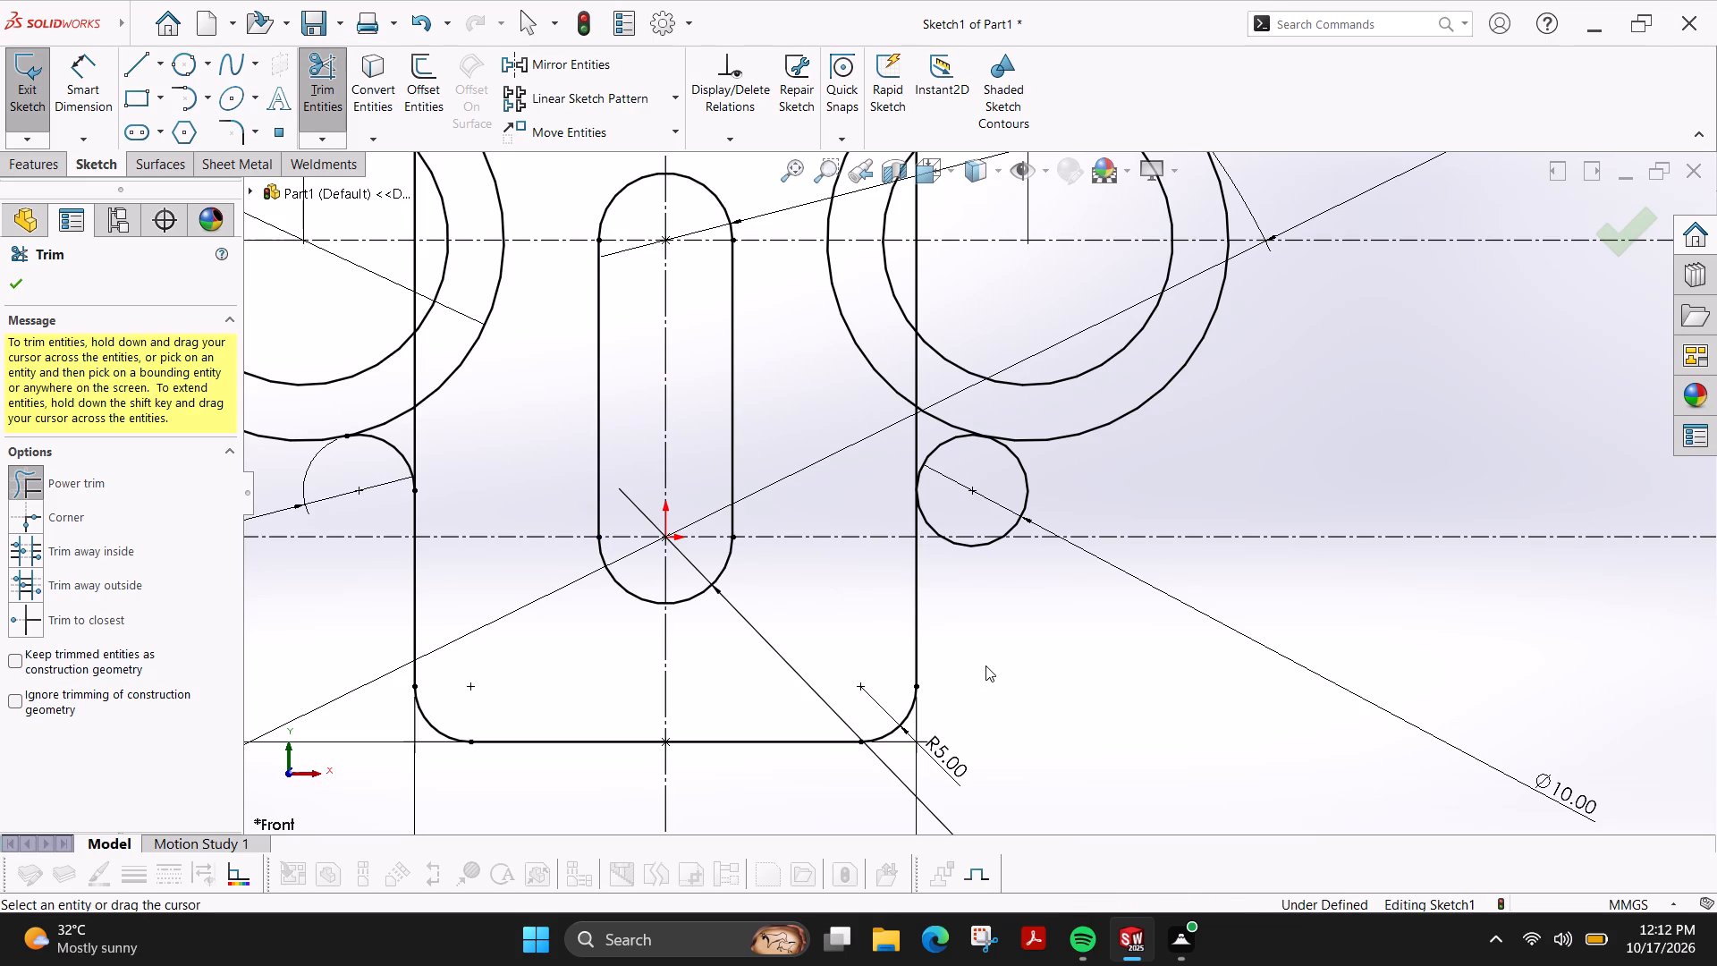
Trim the ends of both long vertical lines that extend above the large top arc.
scroll(1049, 436, "up", 3)
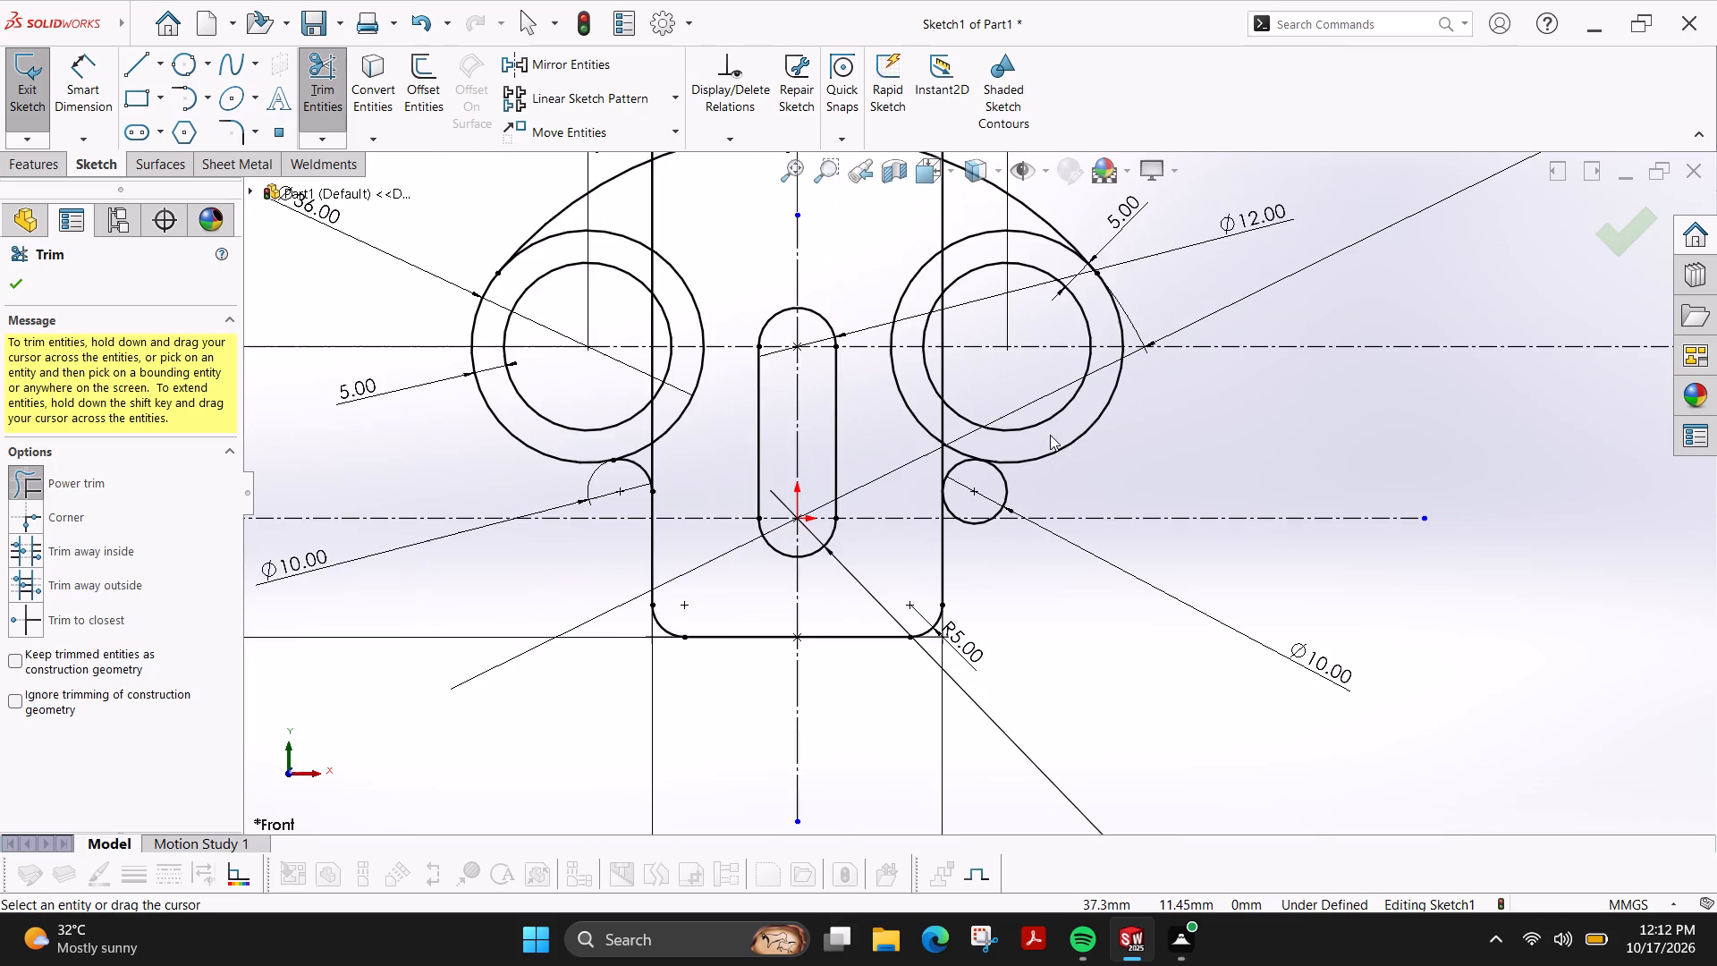
scroll(1050, 435, "up", 1)
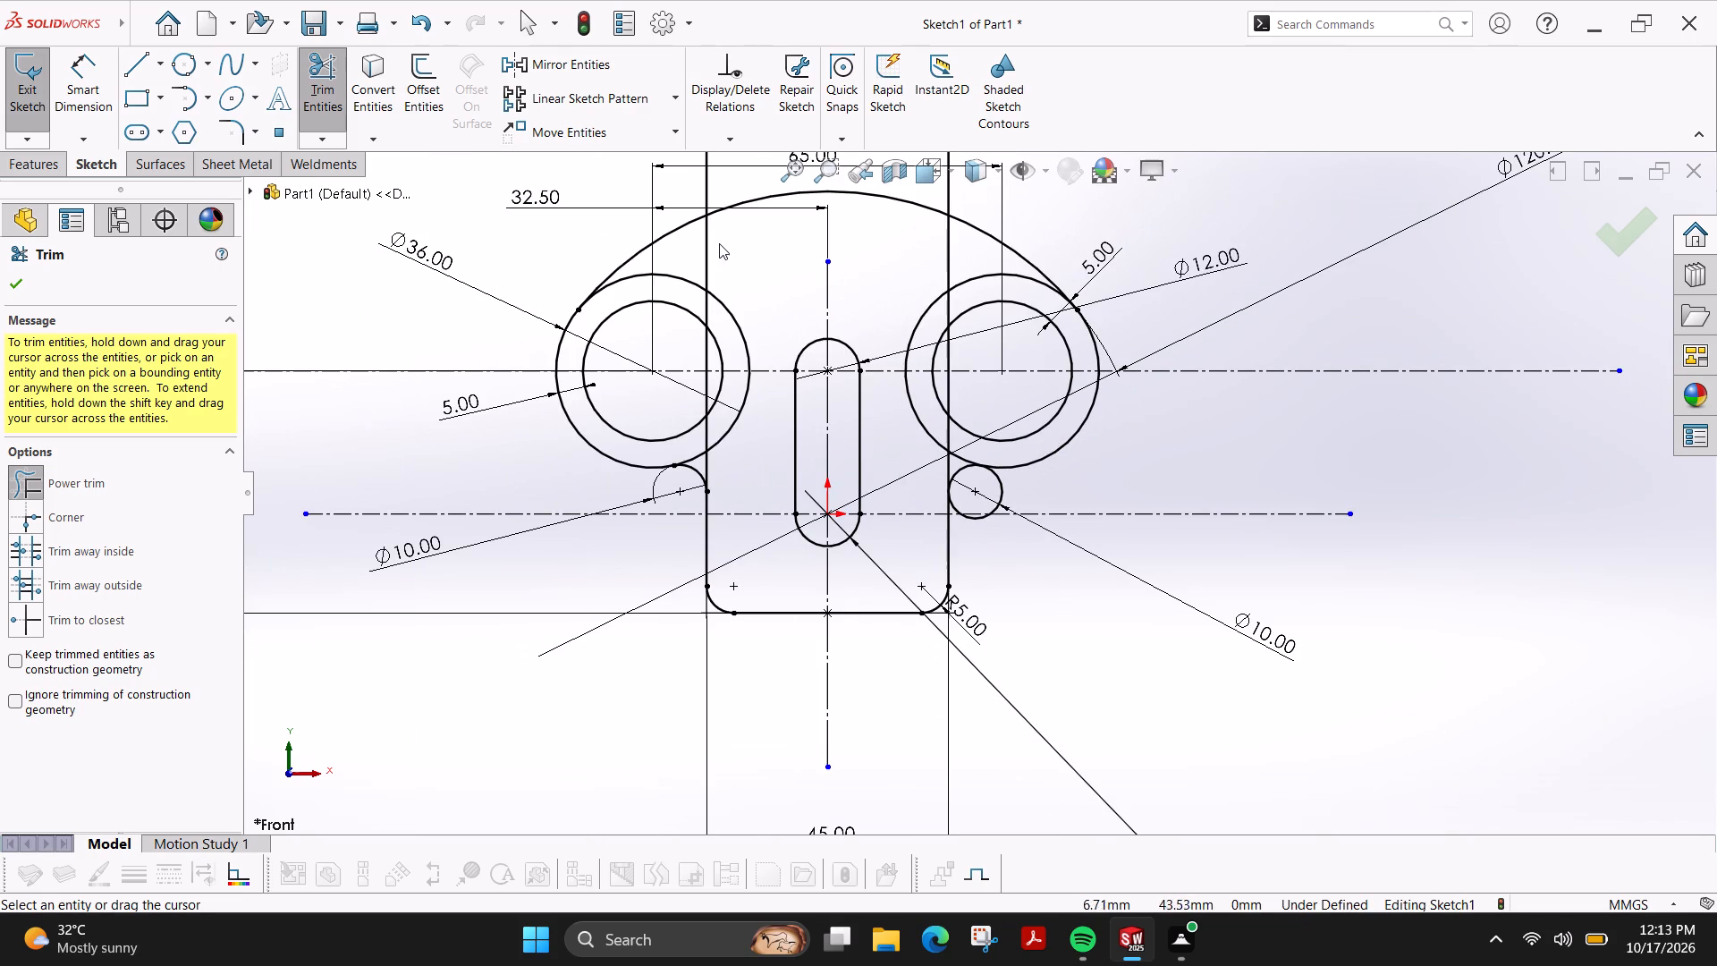
scroll(723, 237, "up", 3)
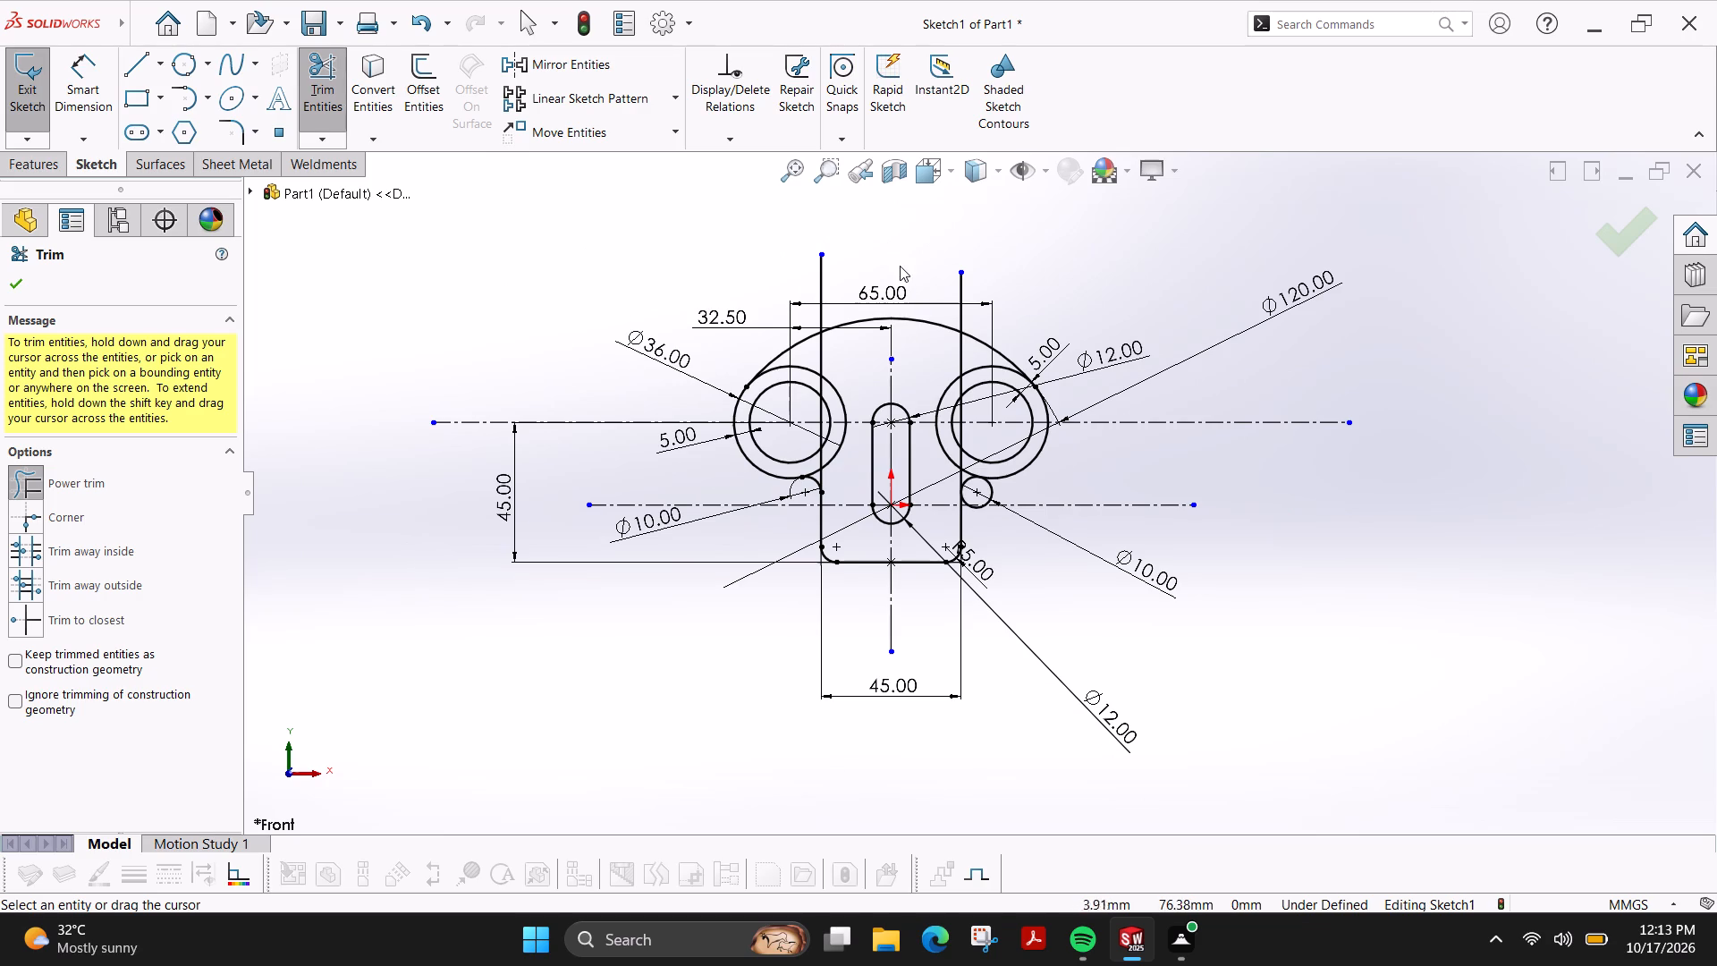
left_click_drag(843, 272, 753, 288)
left_click_drag(946, 301, 977, 301)
scroll(831, 344, "up", 3)
scroll(833, 348, "down", 5)
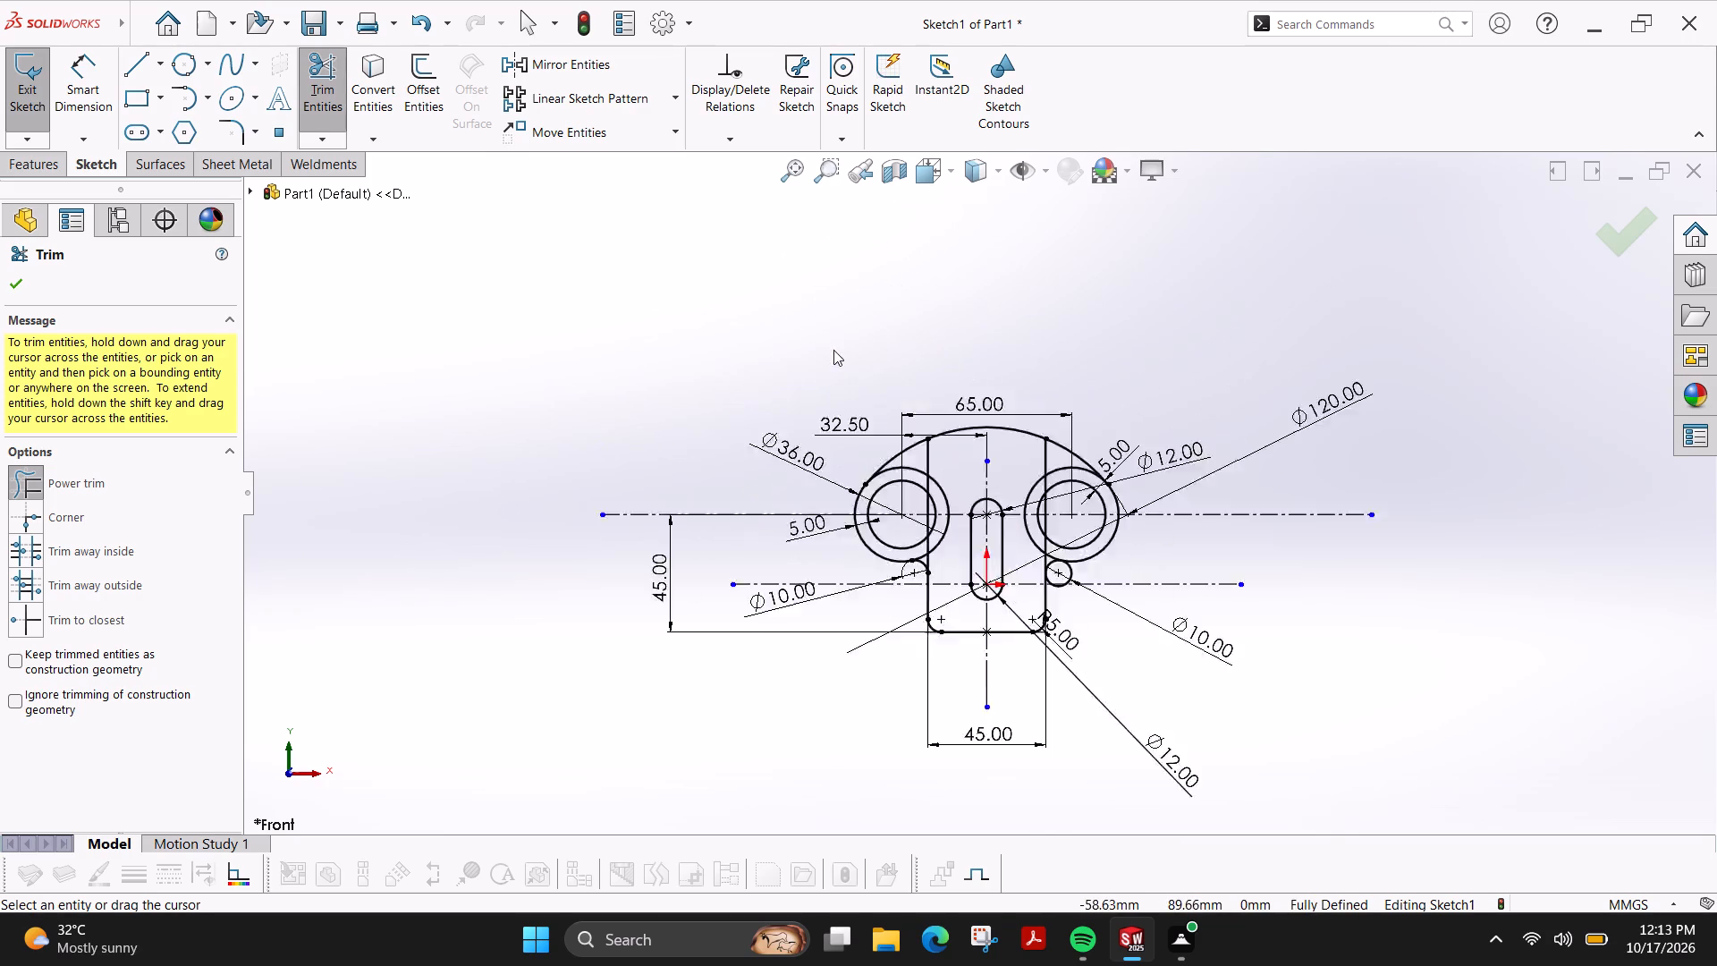
Trim both long vertical lines between the large top arc and the horizontal centreline through the side rings.
scroll(1097, 606, "down", 2)
left_click_drag(1041, 577, 996, 577)
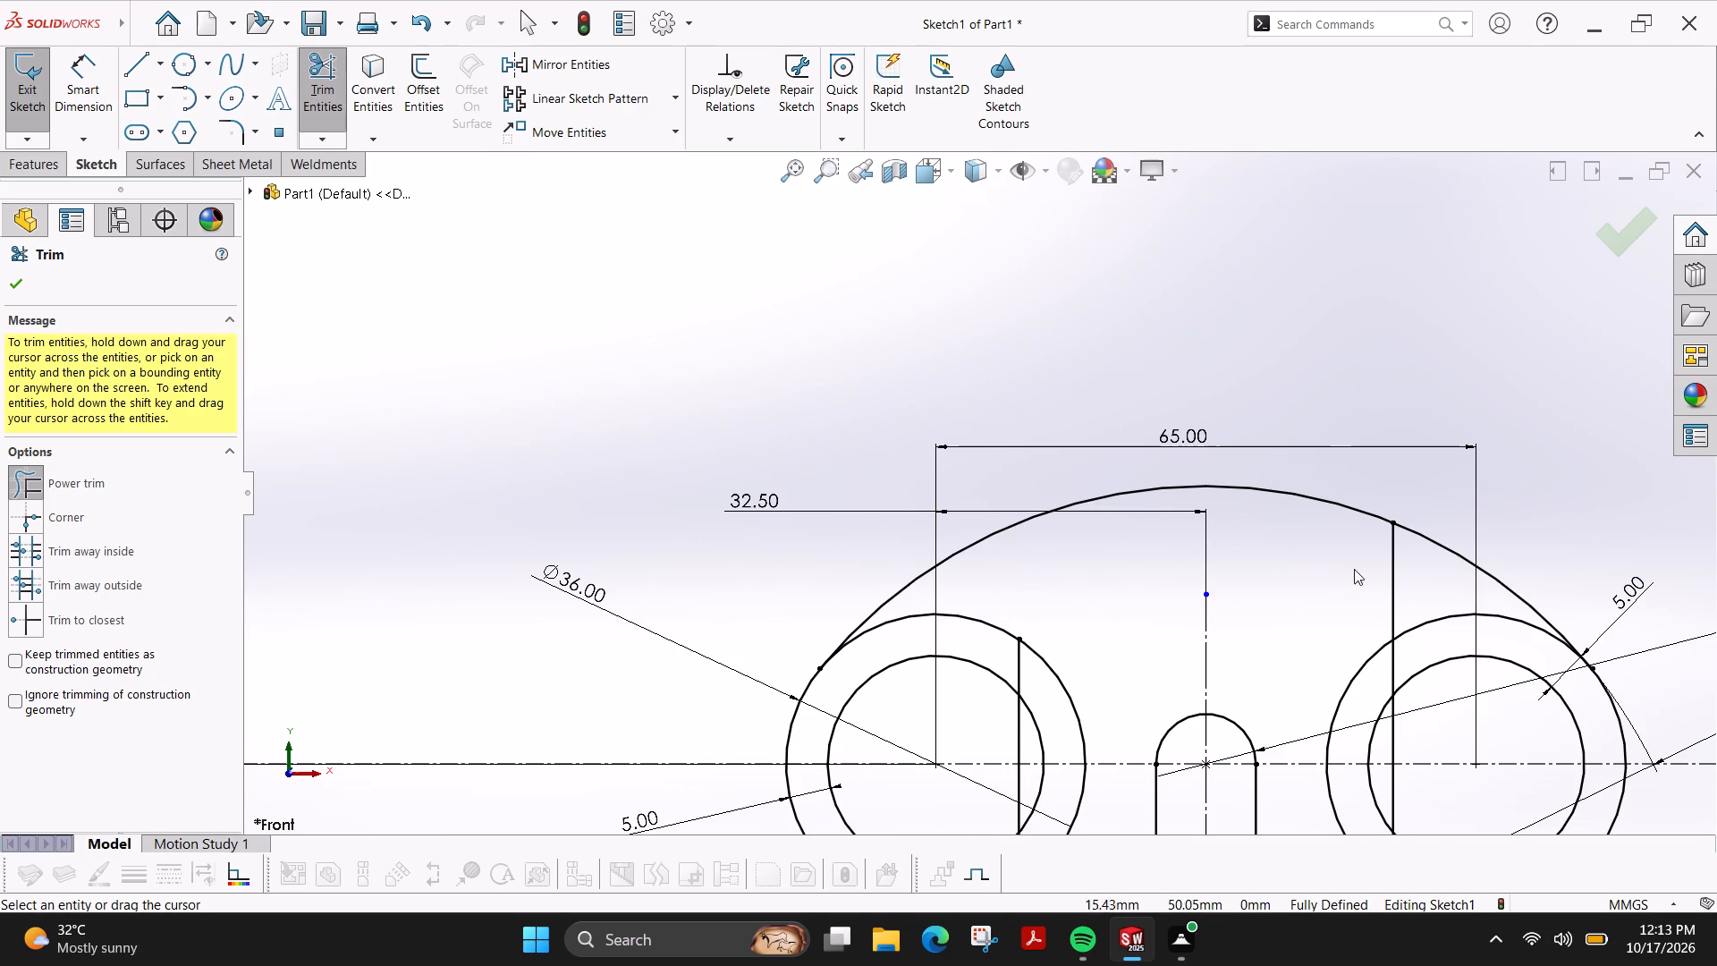
left_click_drag(1363, 571, 1407, 575)
scroll(1171, 665, "down", 1)
left_click_drag(995, 661, 971, 643)
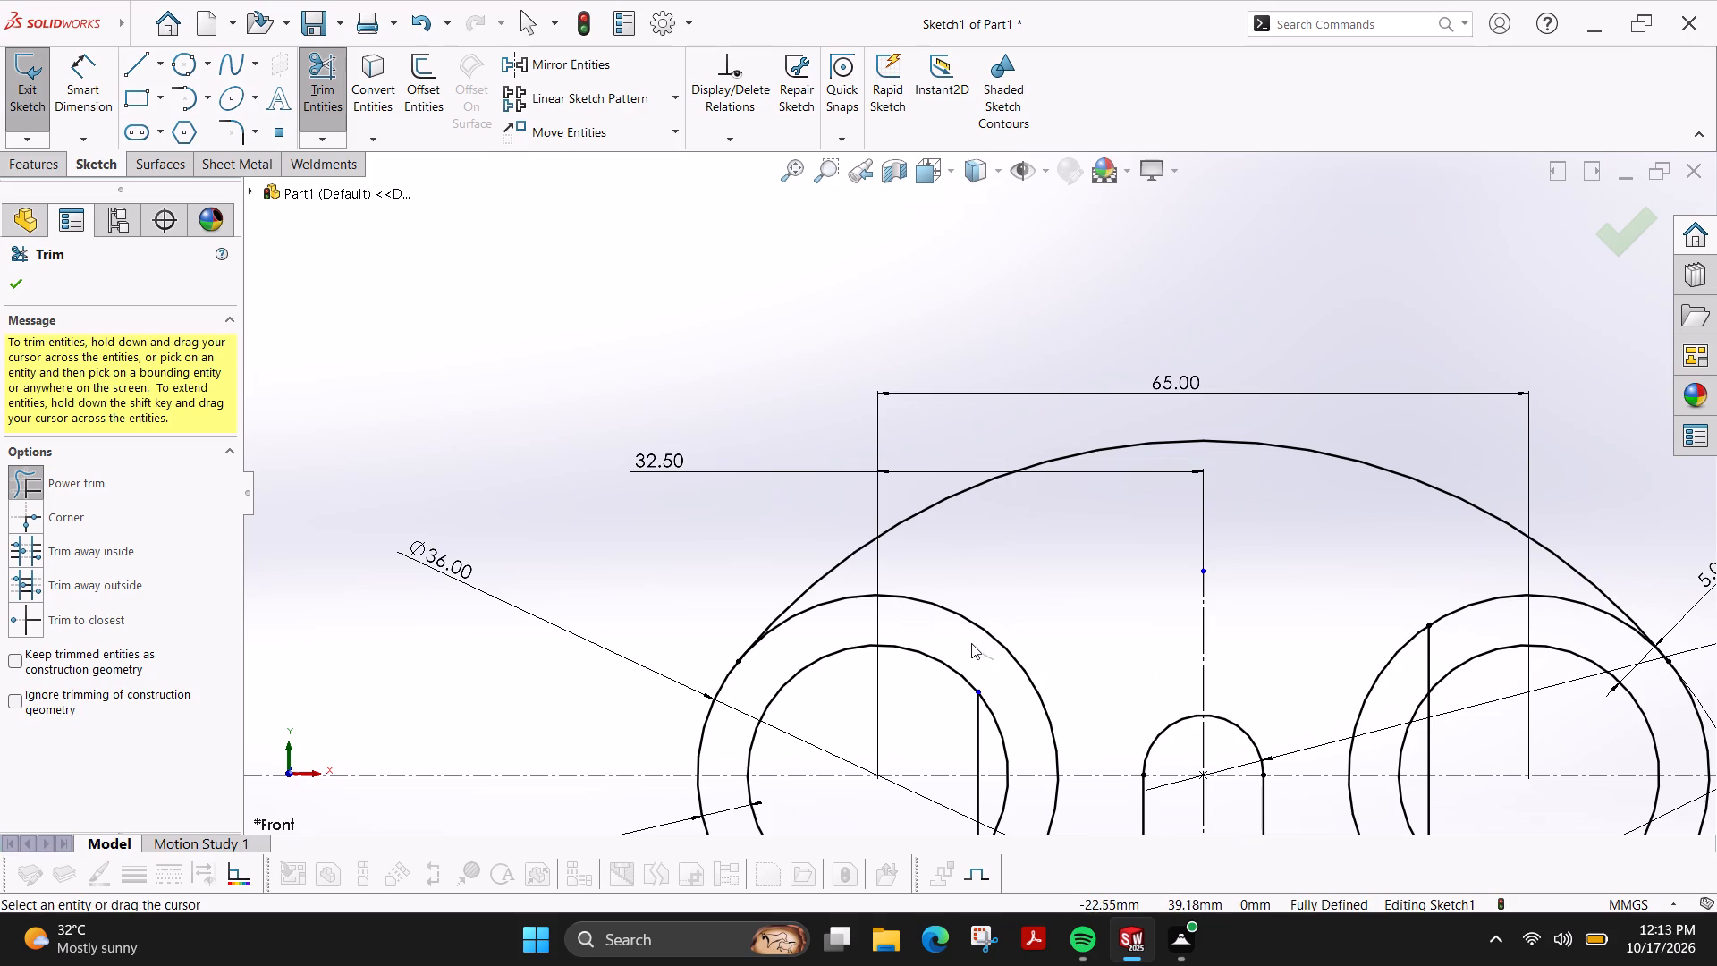
left_click_drag(971, 643, 968, 642)
left_click_drag(951, 737, 980, 734)
left_click_drag(1440, 745, 1422, 750)
left_click_drag(1443, 648, 1421, 662)
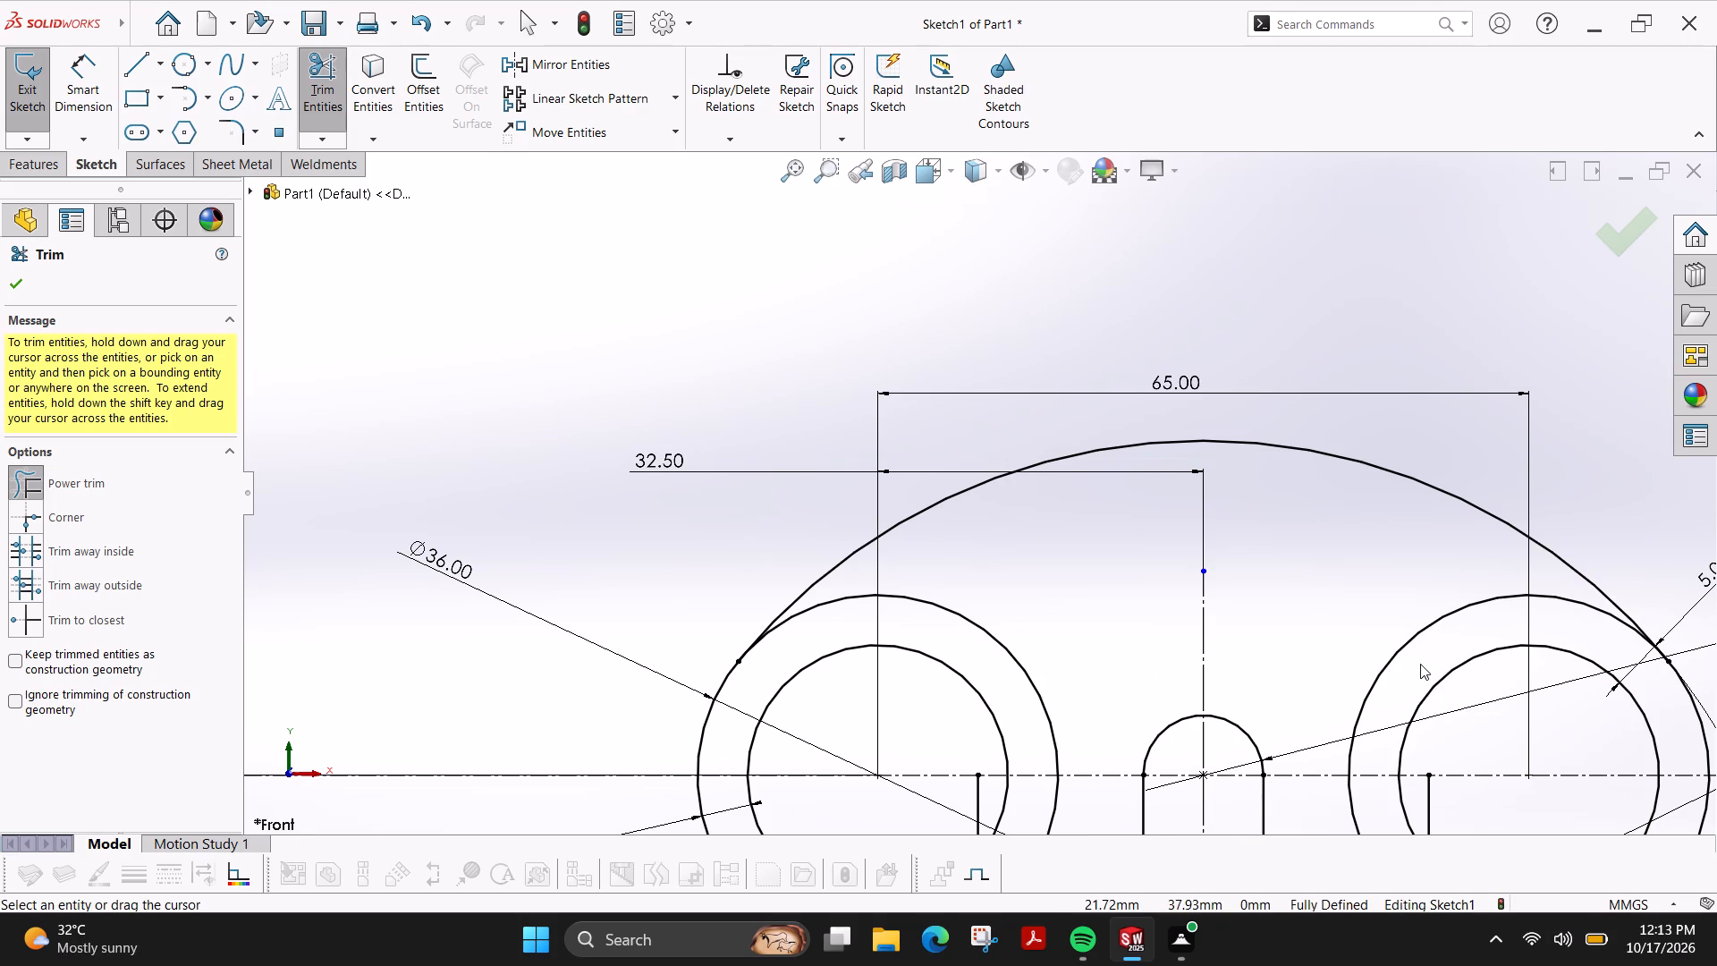
Trim the remaining parts of both vertical lines inside the rings and down to the small 10 mm circles.
scroll(1420, 664, "up", 3)
scroll(1058, 714, "up", 2)
scroll(970, 672, "down", 5)
left_click_drag(995, 636, 970, 634)
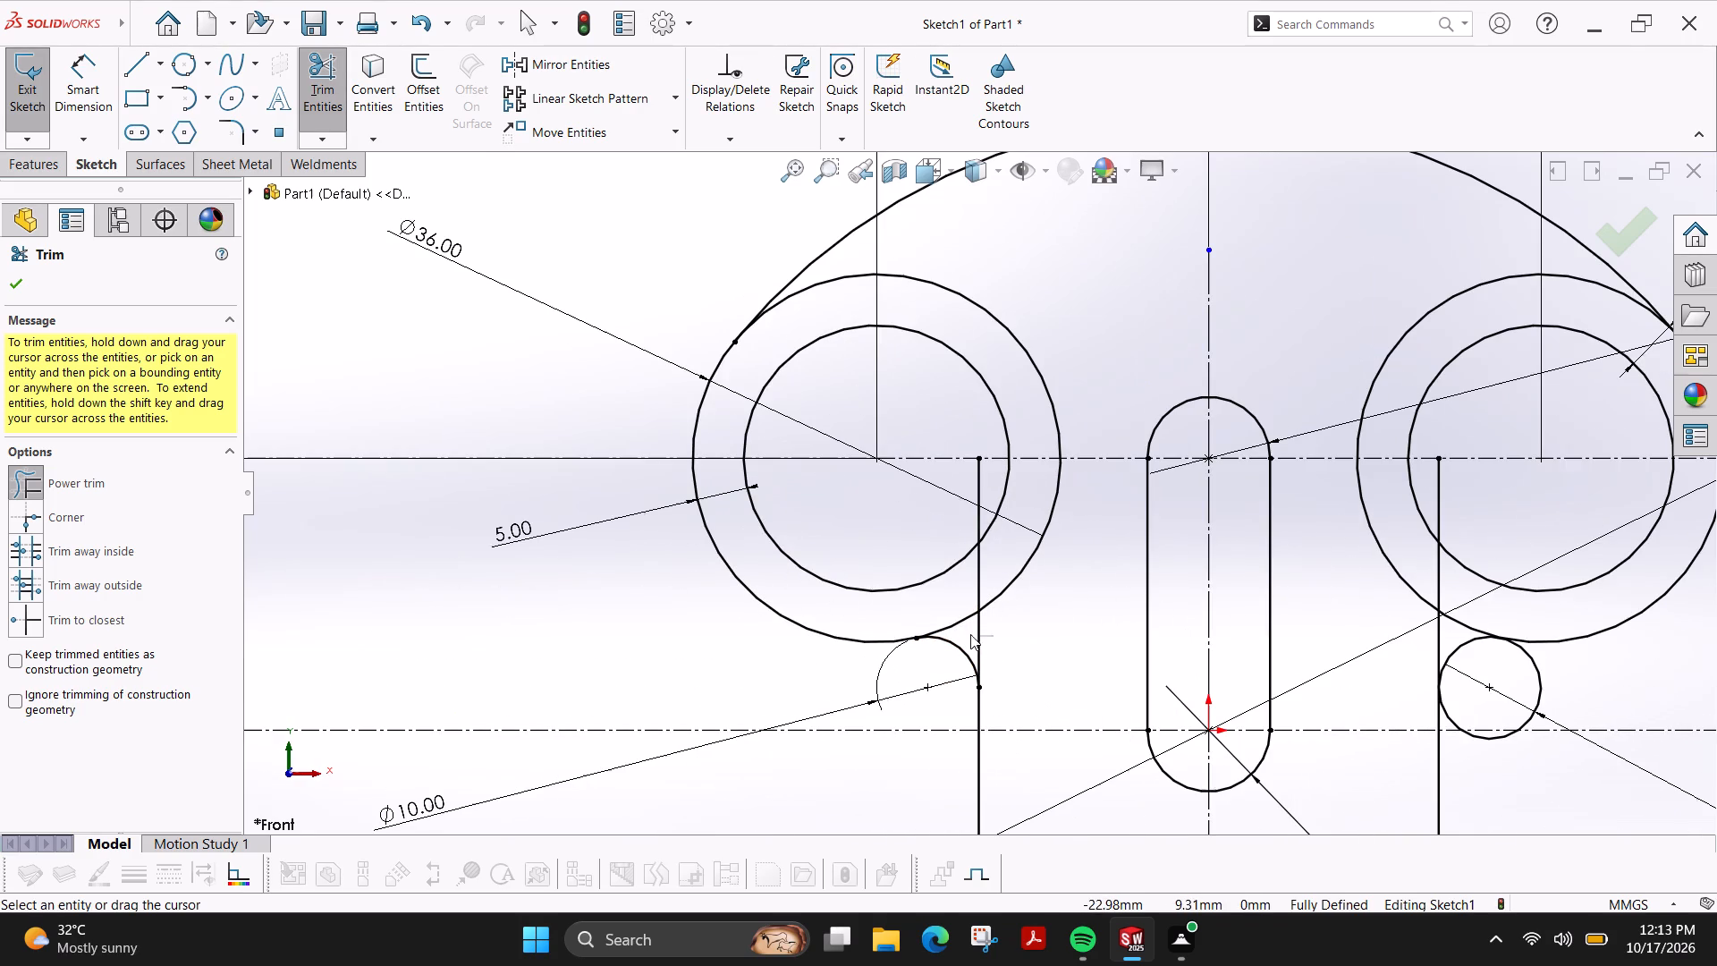
left_click_drag(970, 634, 969, 632)
left_click_drag(1455, 634, 1420, 642)
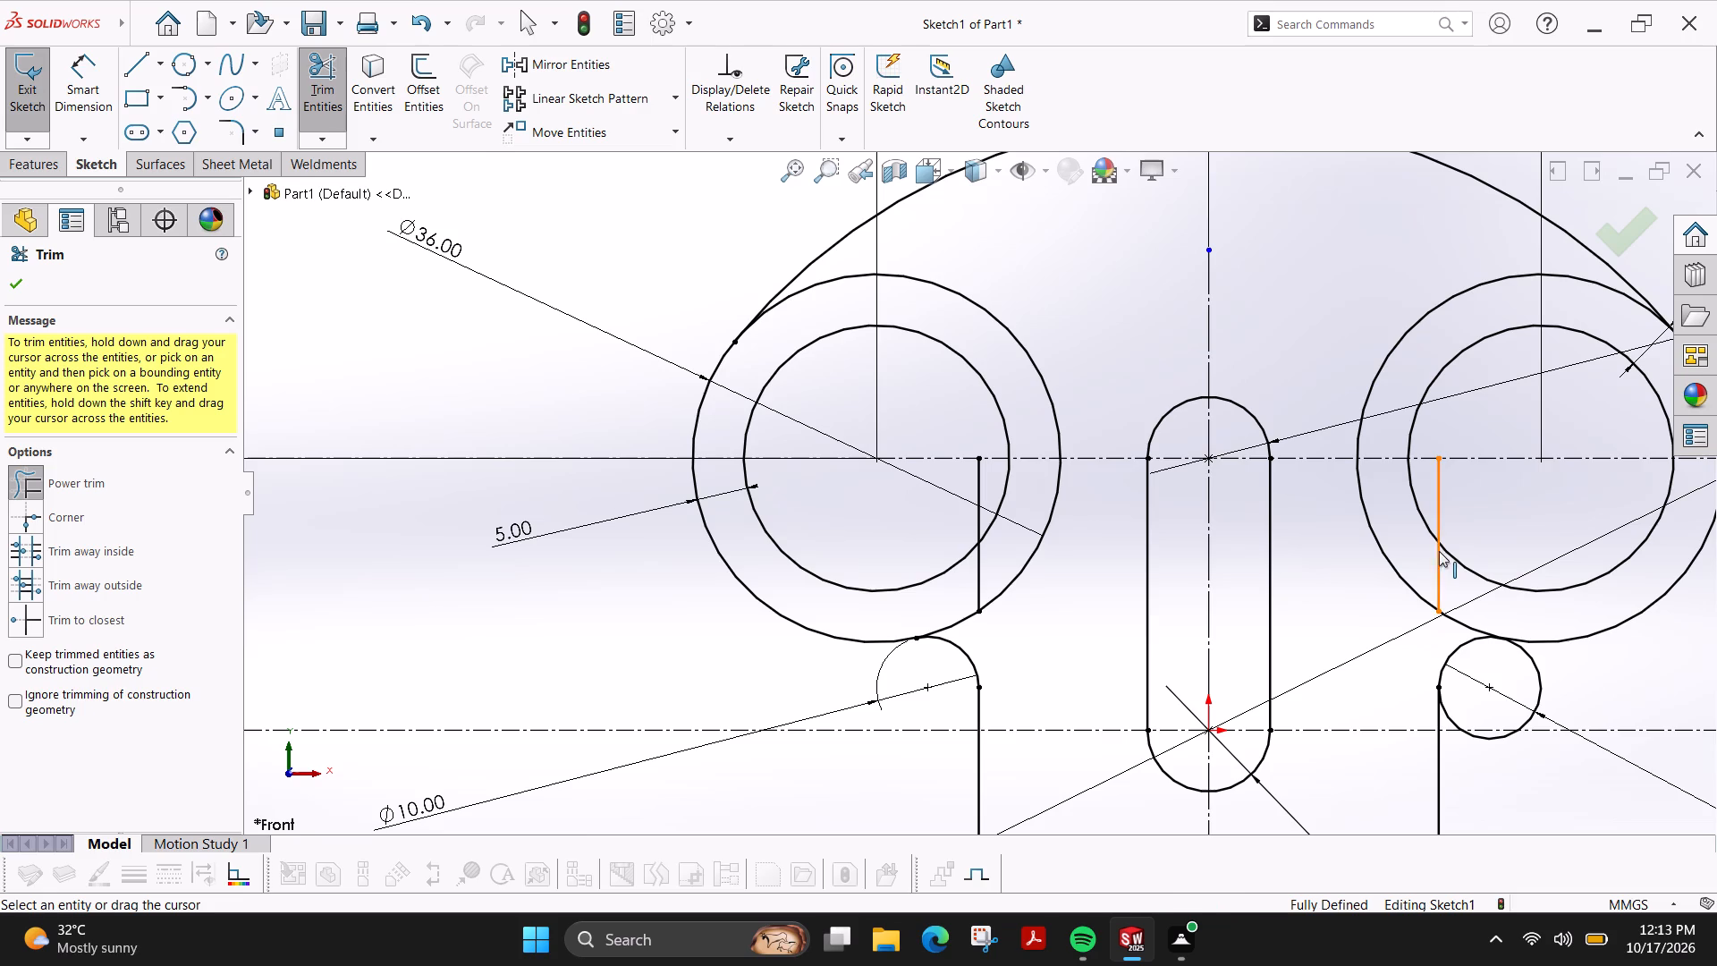
left_click_drag(1460, 580, 1429, 556)
left_click_drag(1460, 506, 1436, 489)
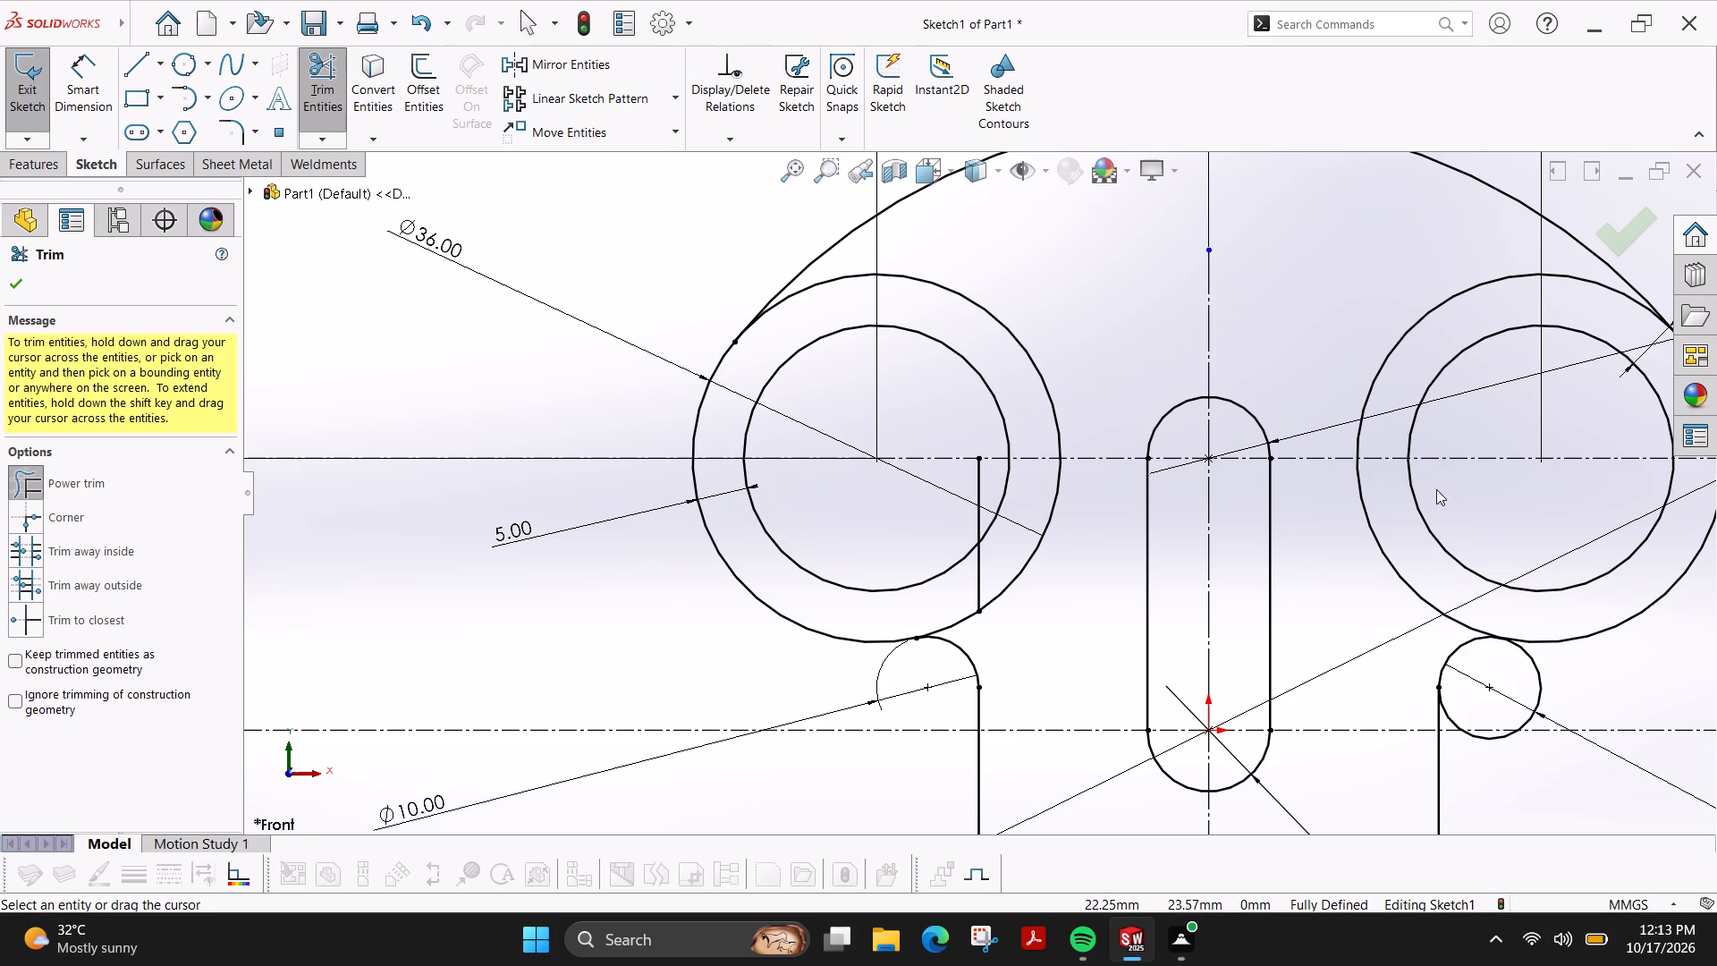
left_click_drag(963, 577, 997, 552)
left_click_drag(964, 504, 982, 487)
scroll(921, 547, "down", 1)
scroll(921, 547, "up", 3)
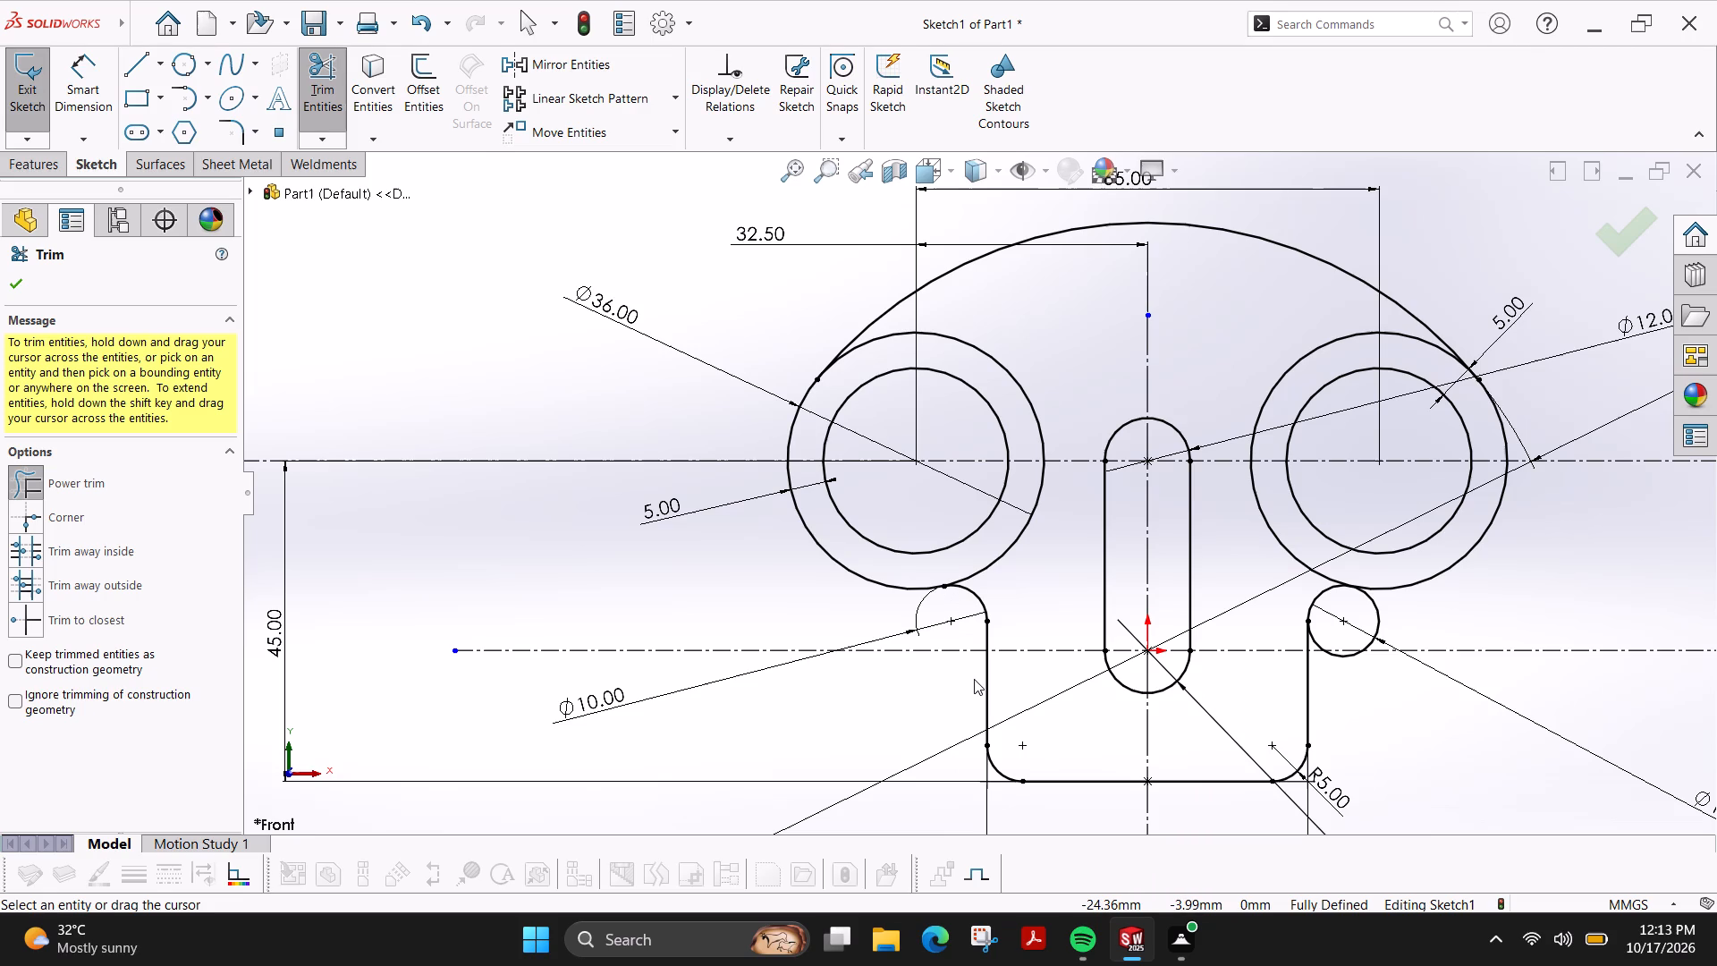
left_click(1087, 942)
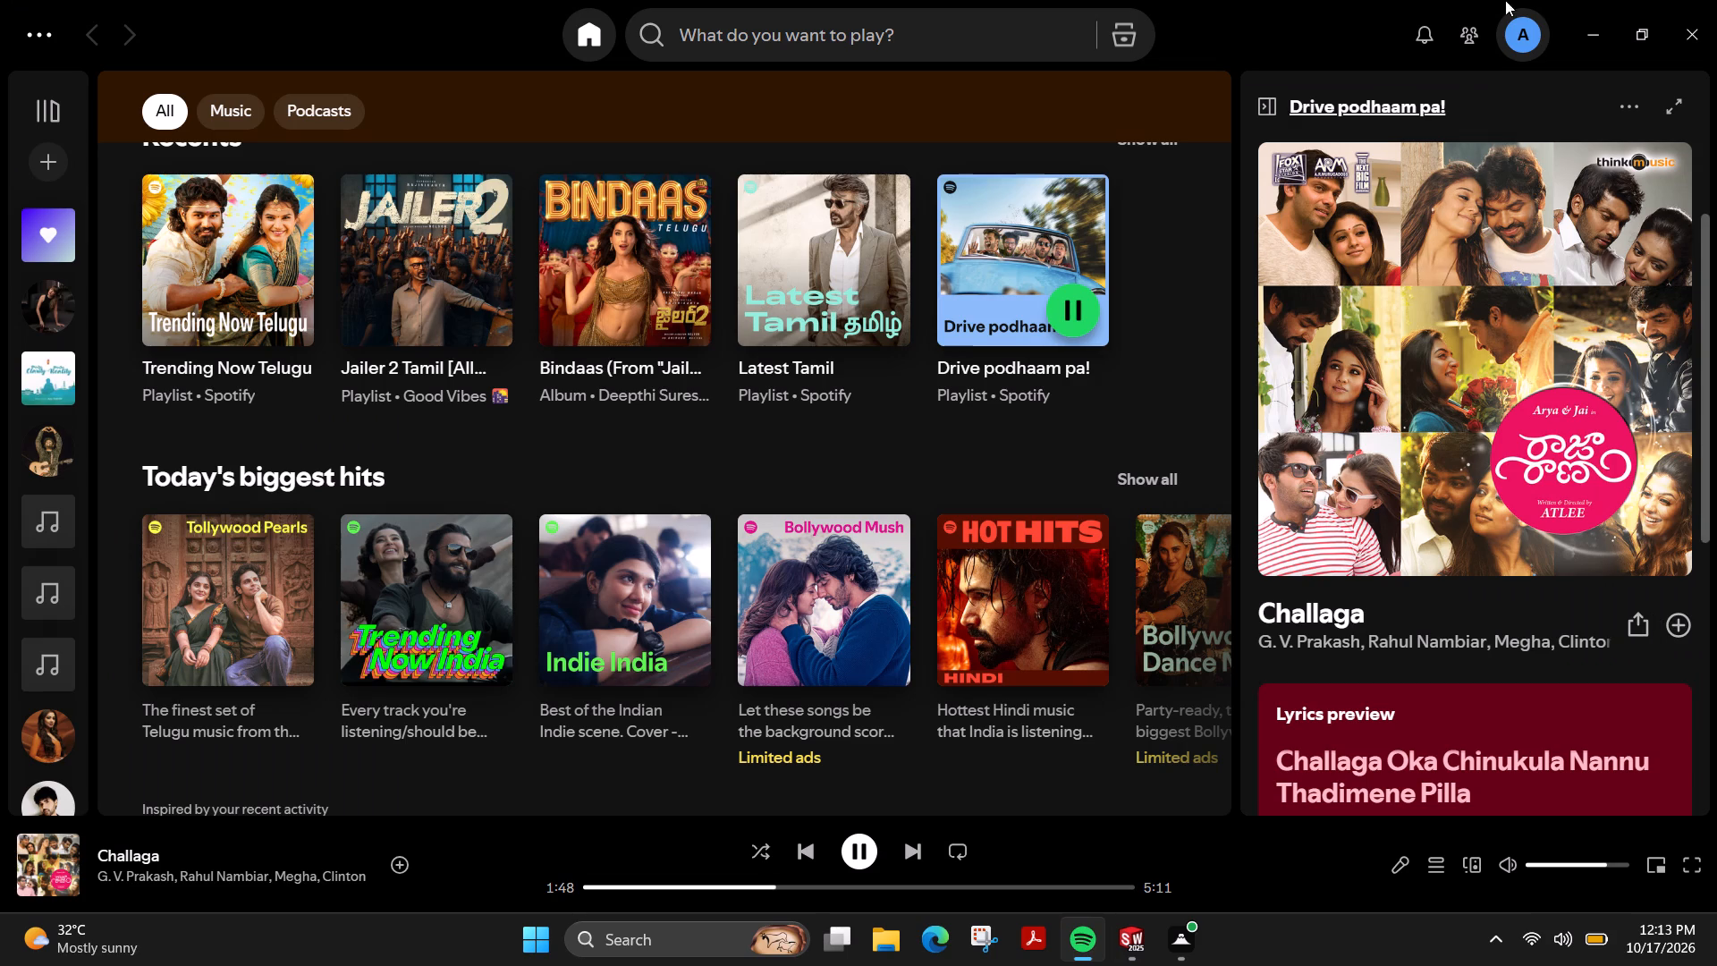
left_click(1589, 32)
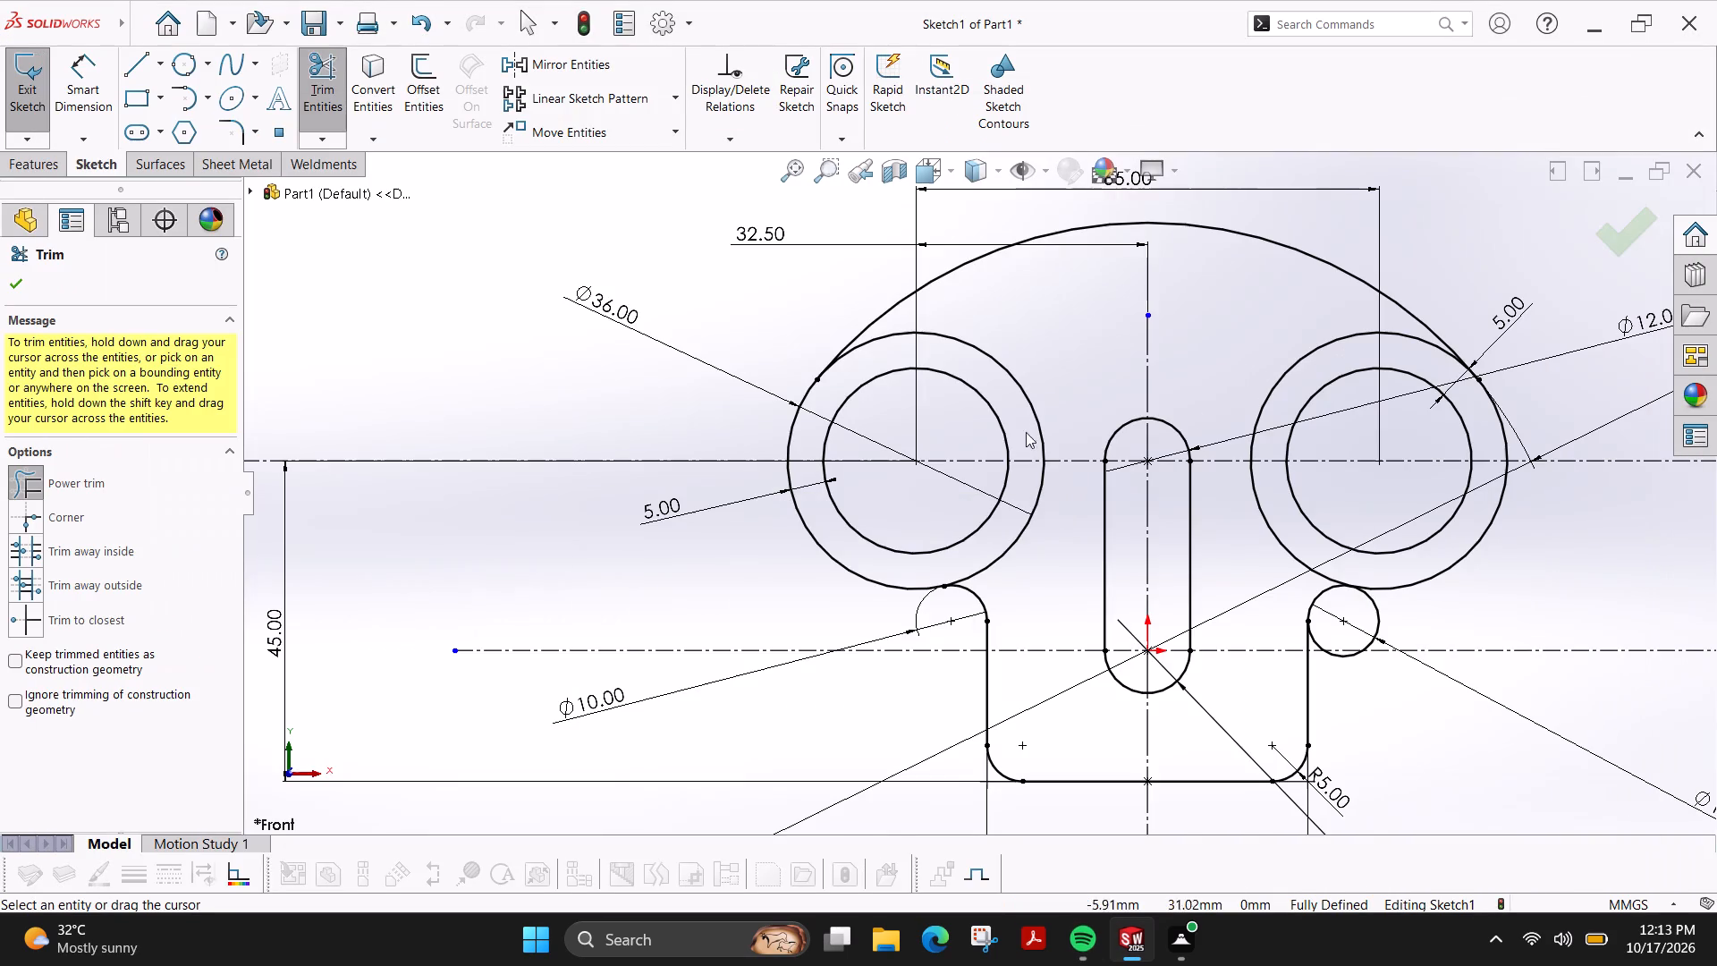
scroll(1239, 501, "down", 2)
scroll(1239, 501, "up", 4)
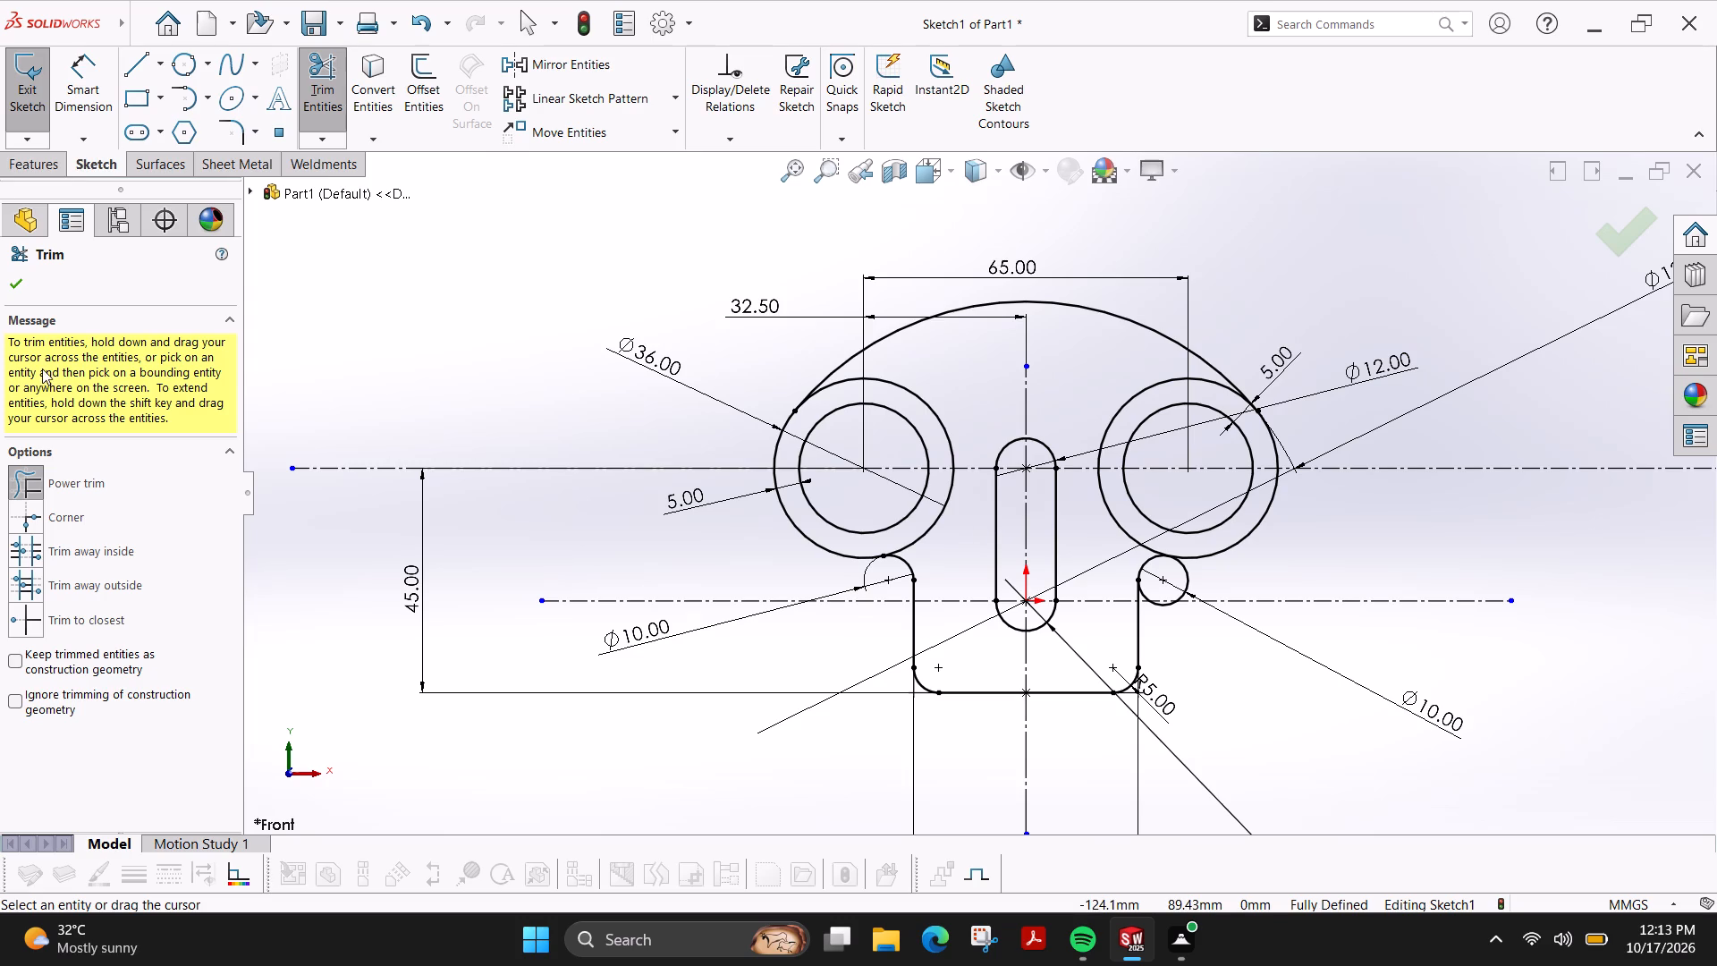
Extrude the main slotted profile region and the inner discs of both side rings 10 mm blind from the sketch plane.
left_click(14, 277)
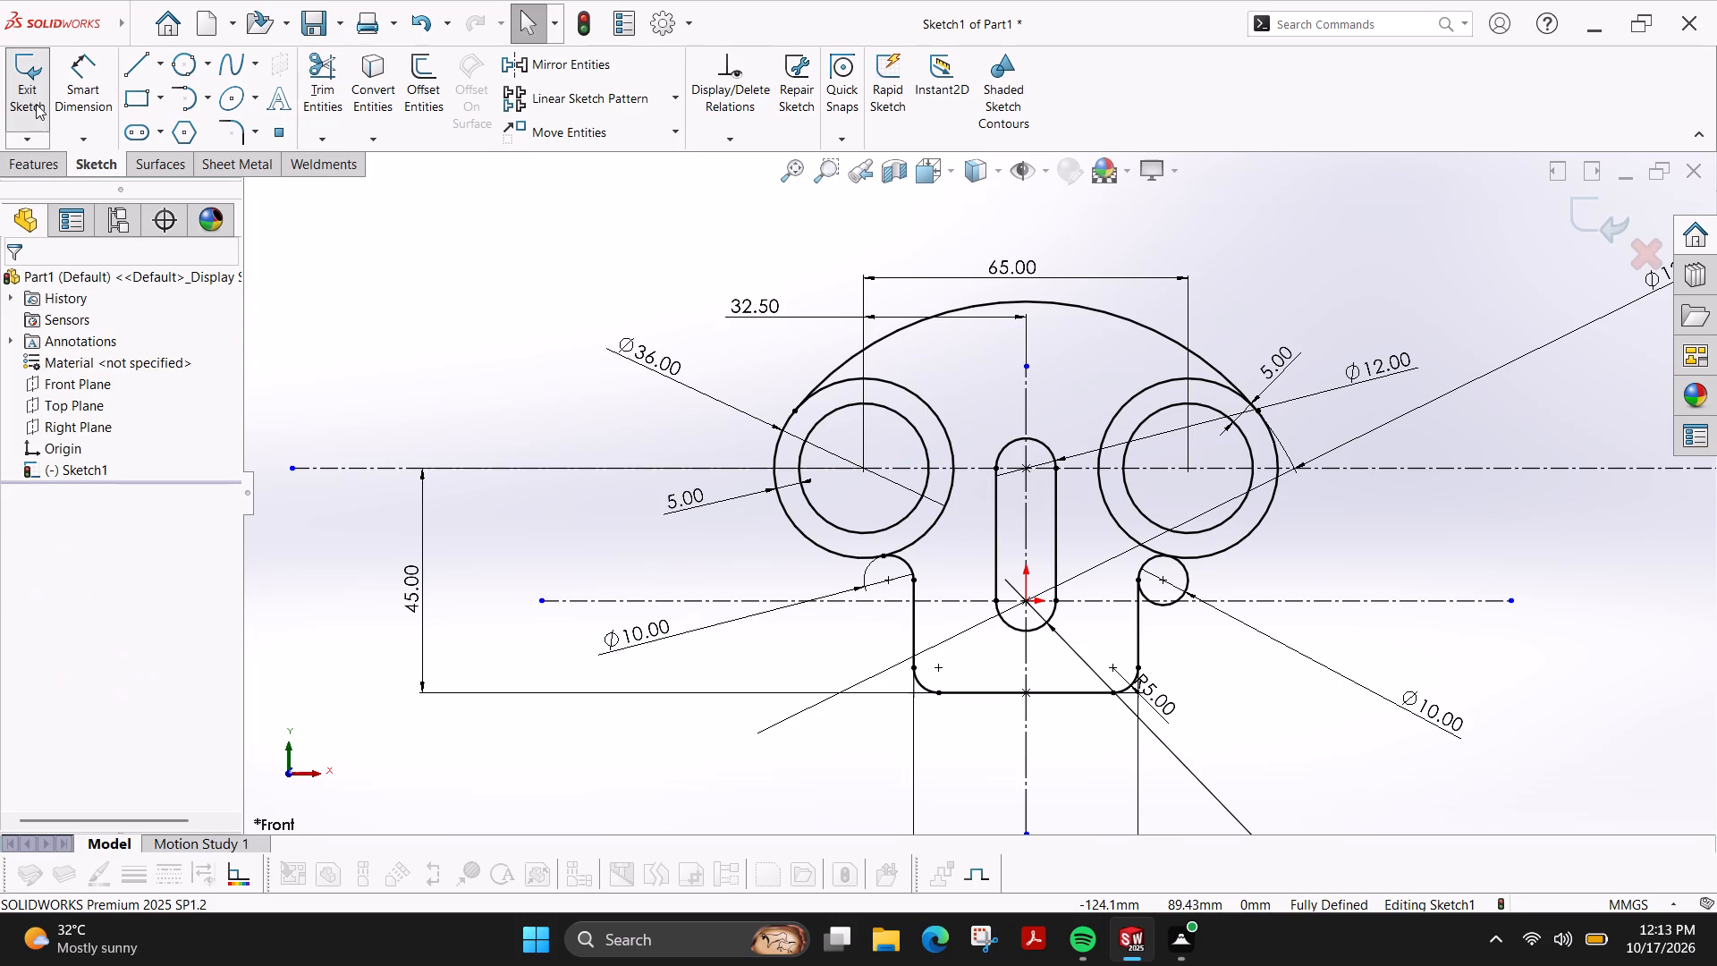
left_click(33, 167)
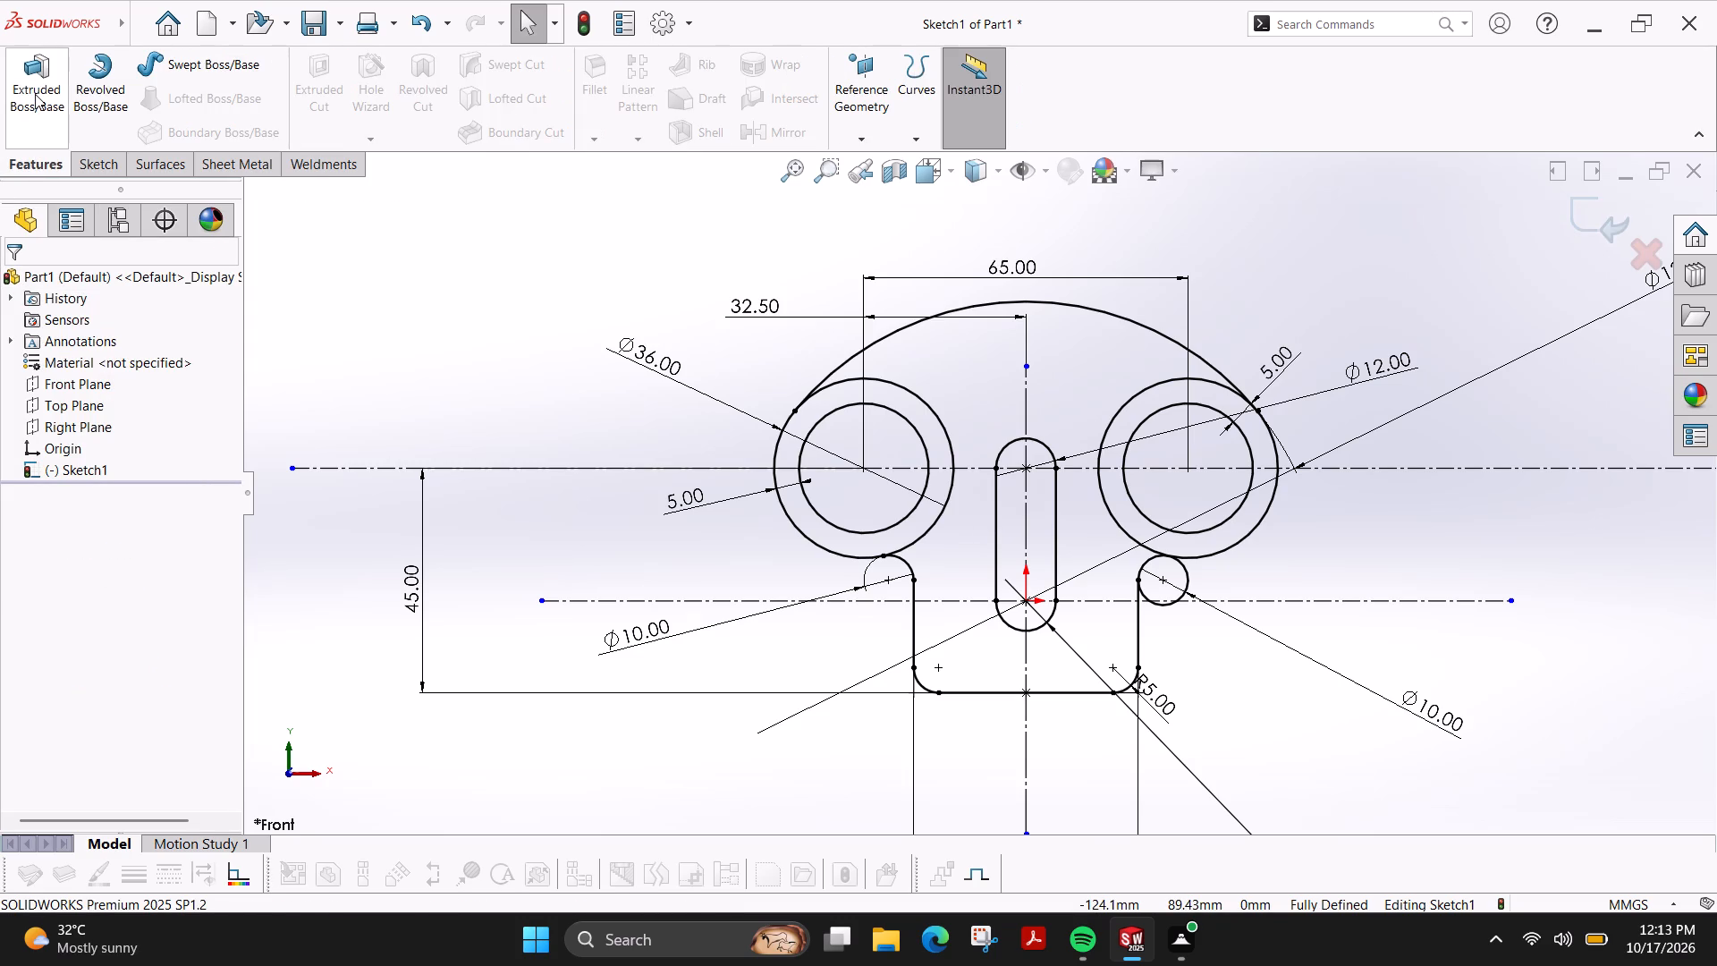
left_click(35, 94)
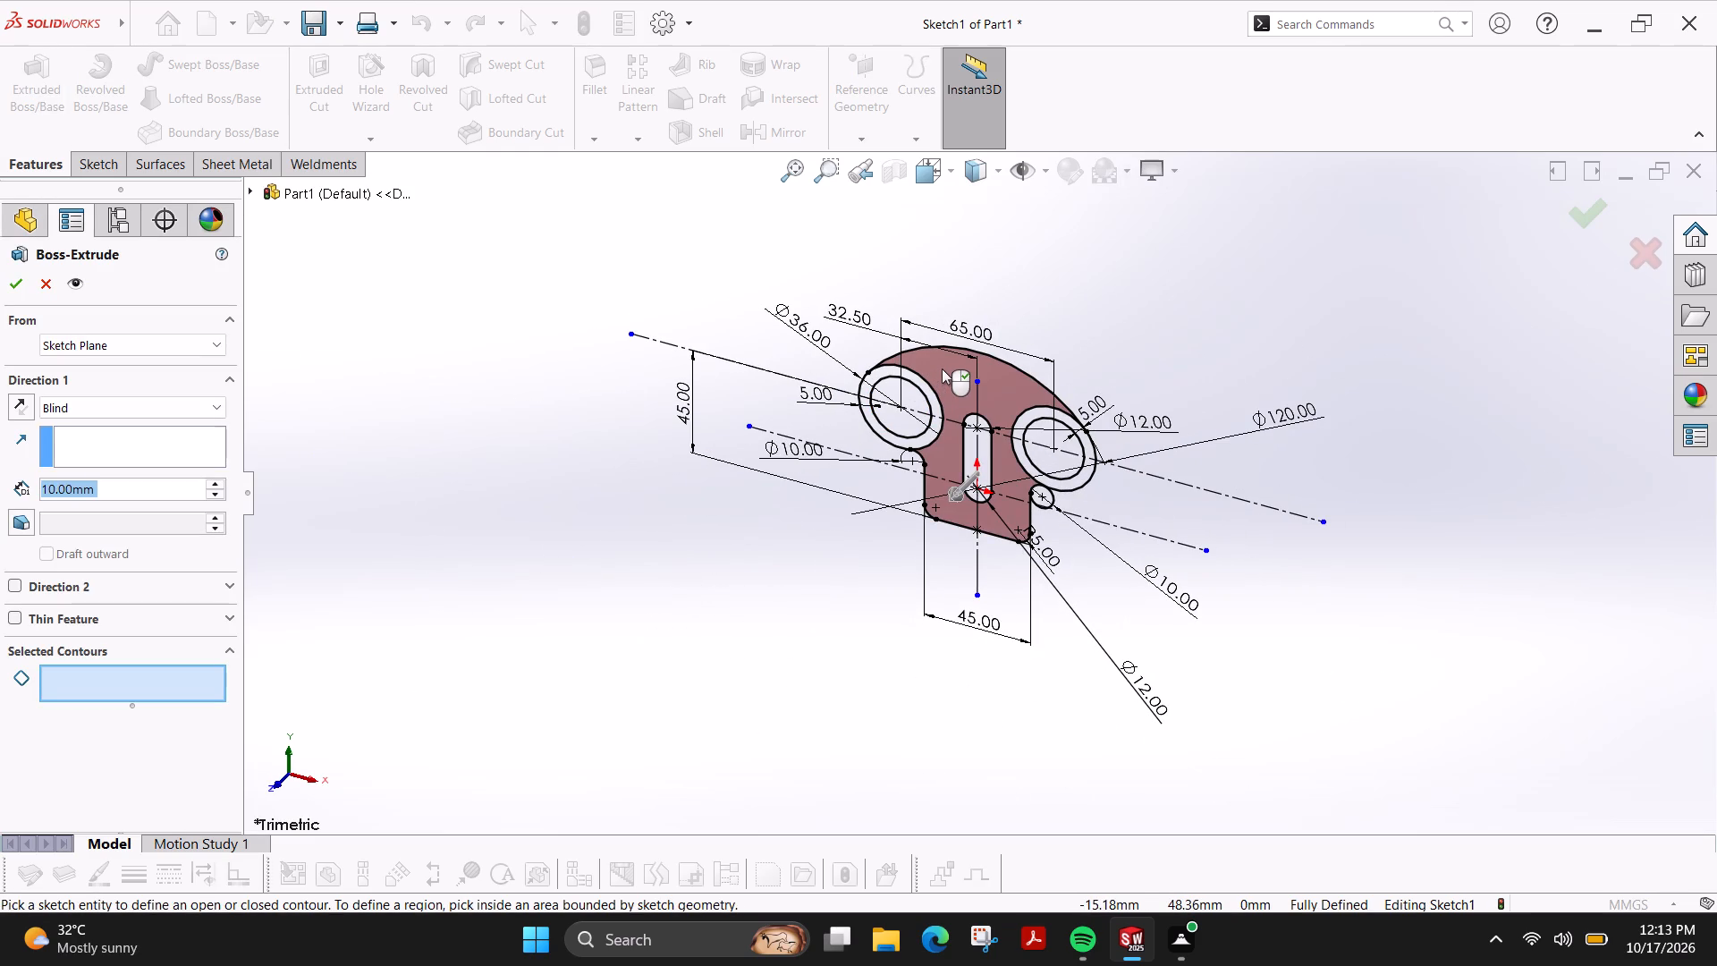
left_click(942, 369)
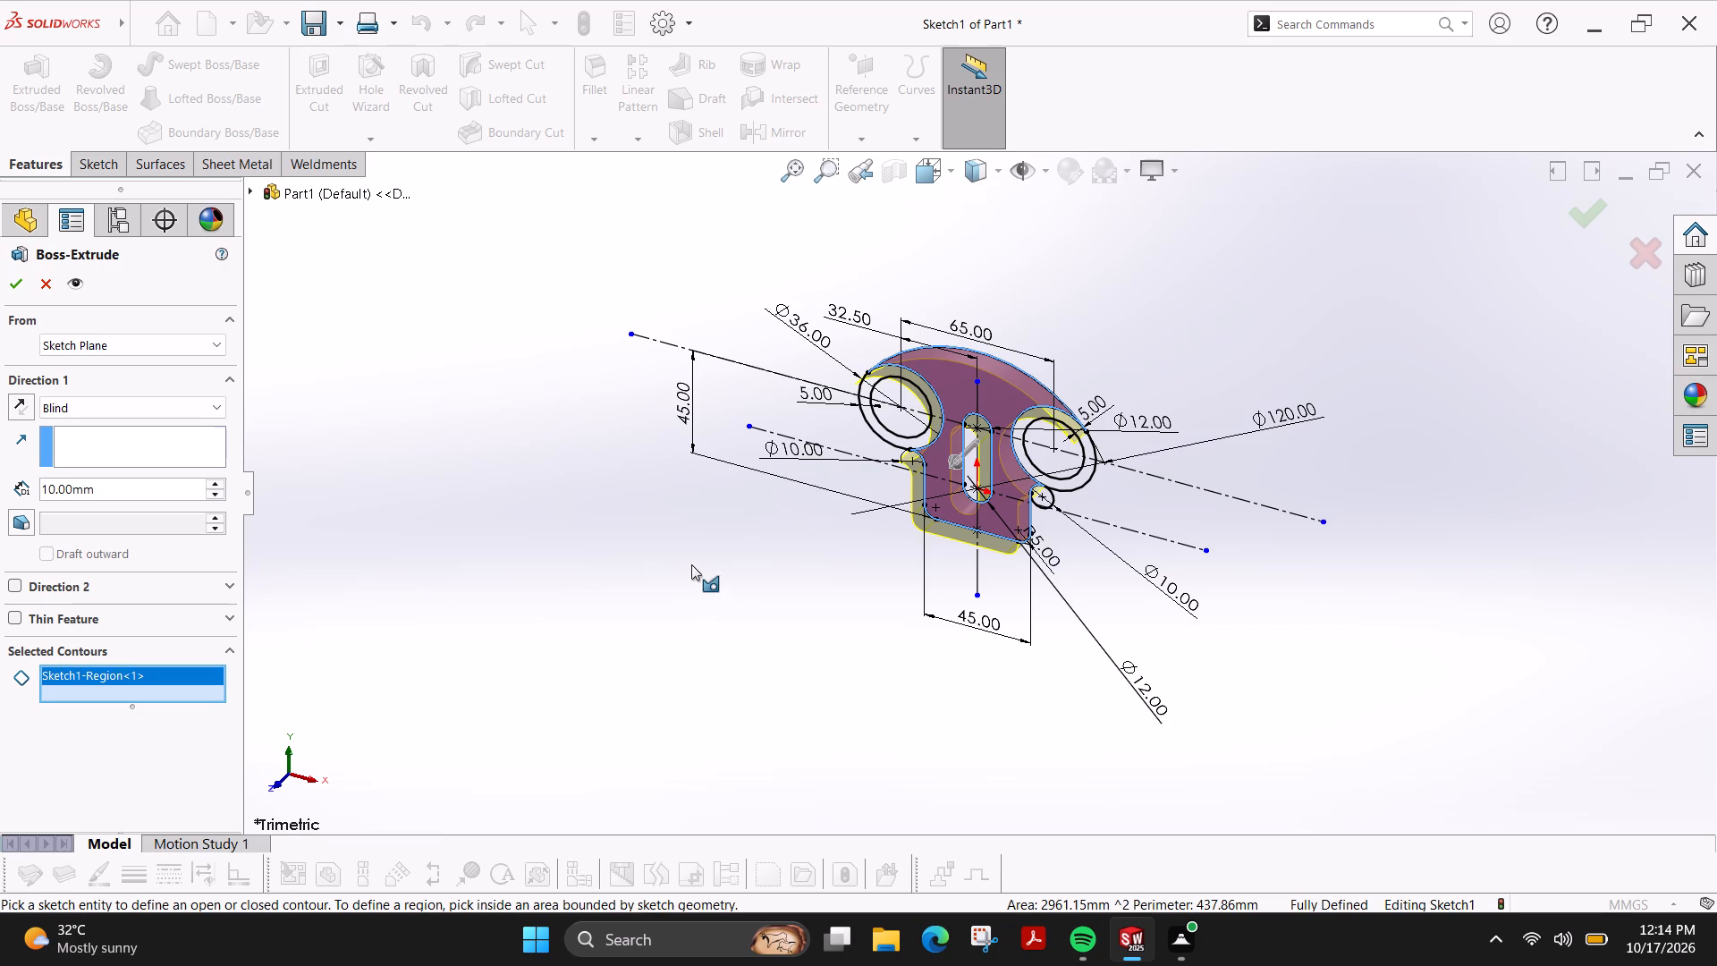
left_click(899, 419)
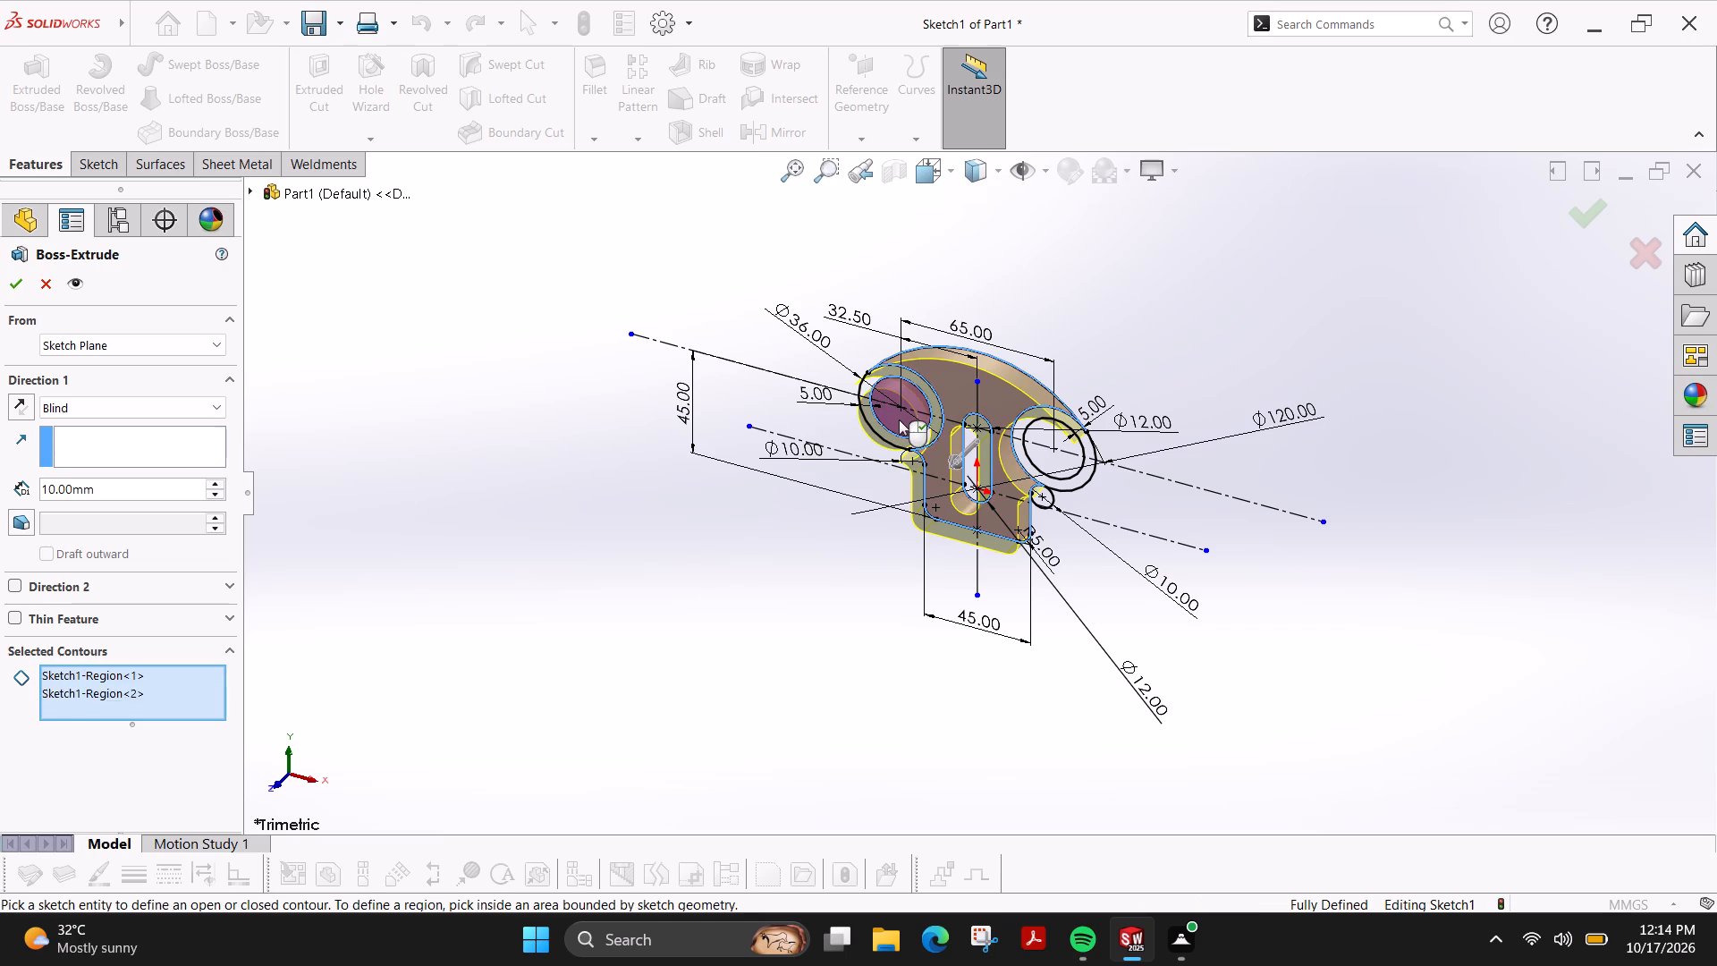
left_click(1054, 463)
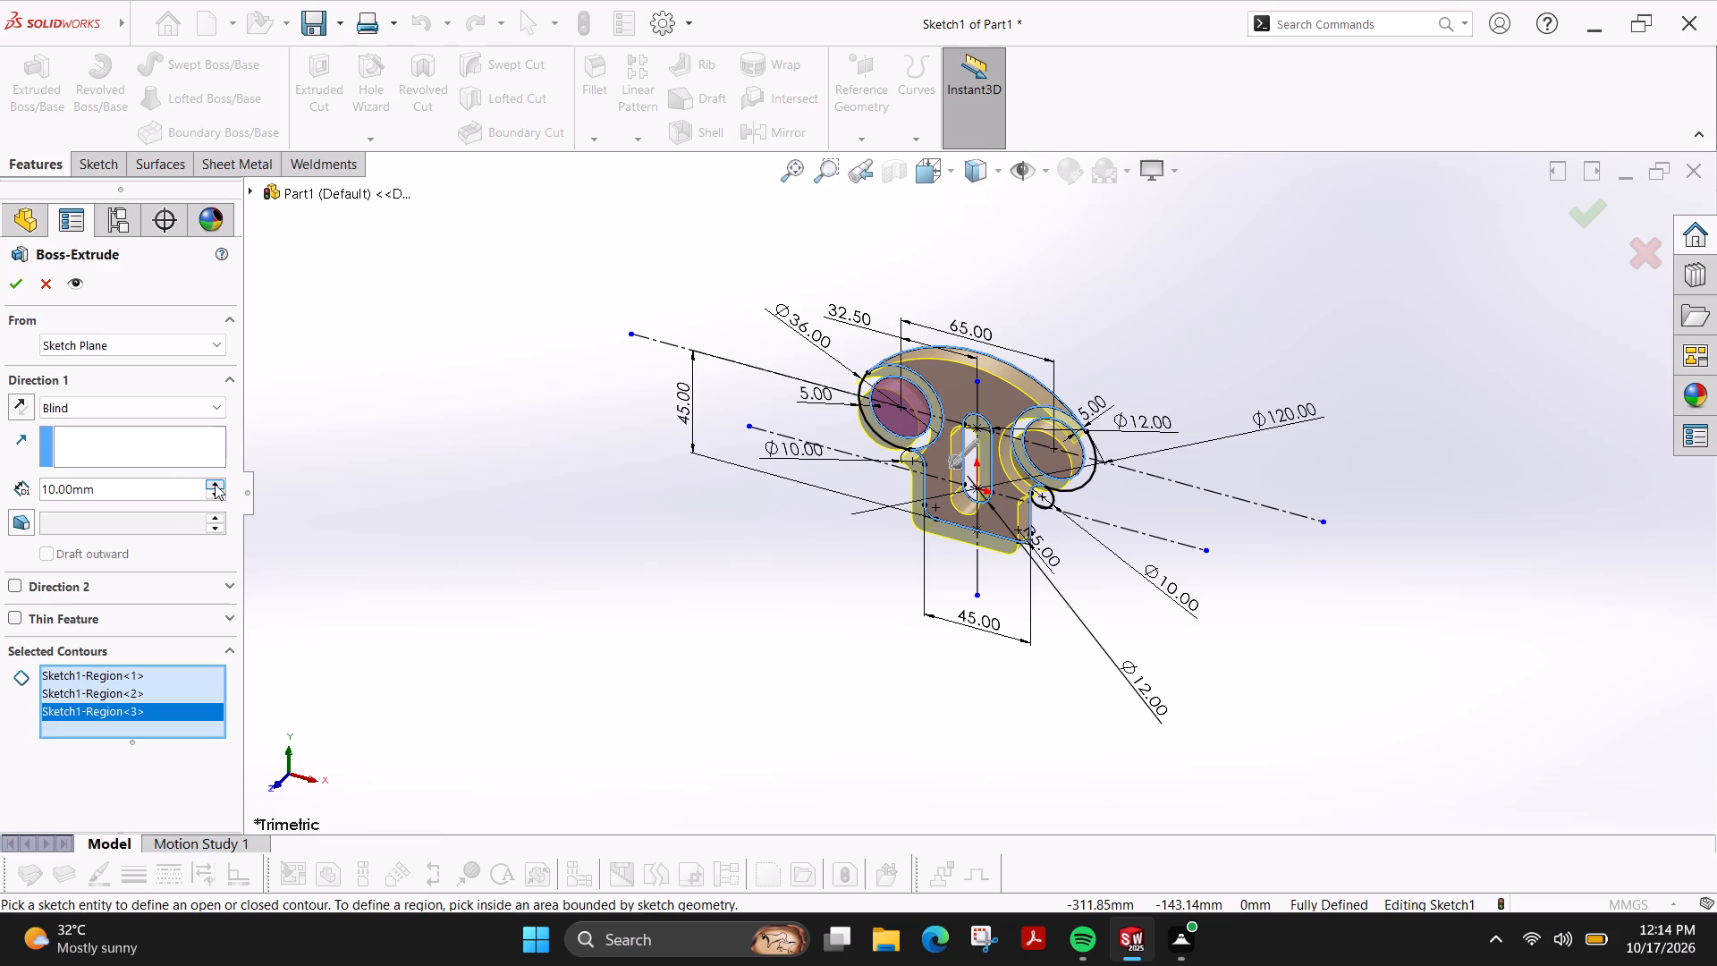
left_click(7, 284)
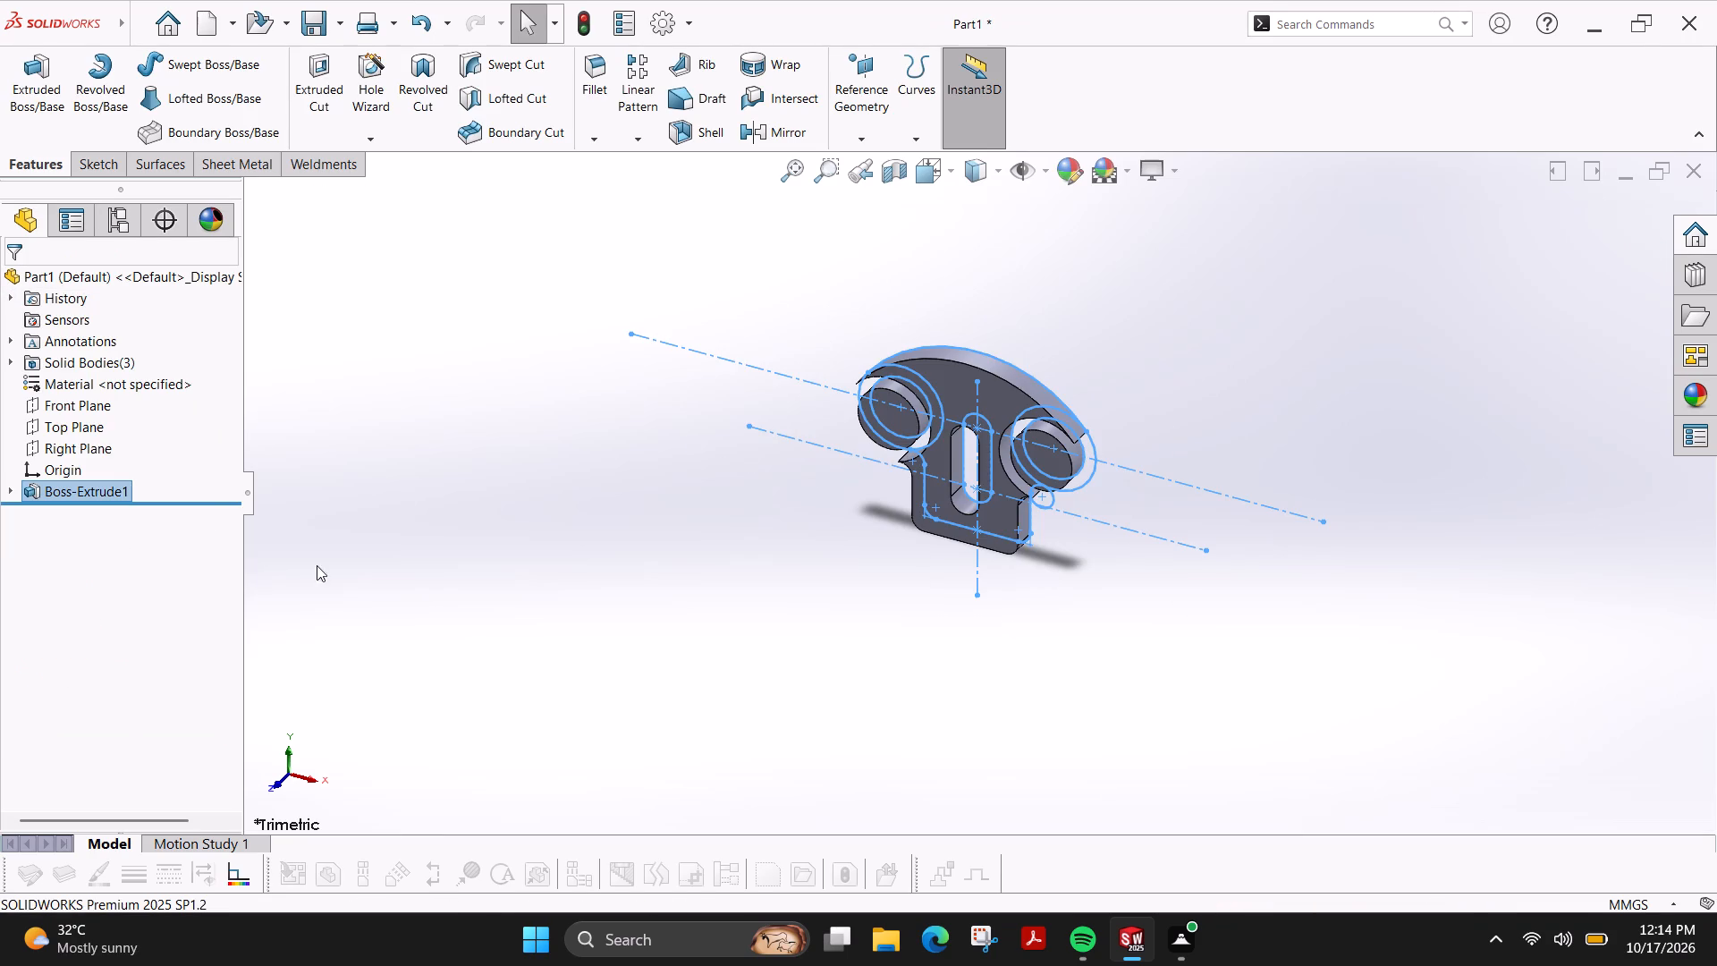
Extrude both annular ring regions of Sketch1 20 mm blind, merged with the existing bodies.
left_click(27, 73)
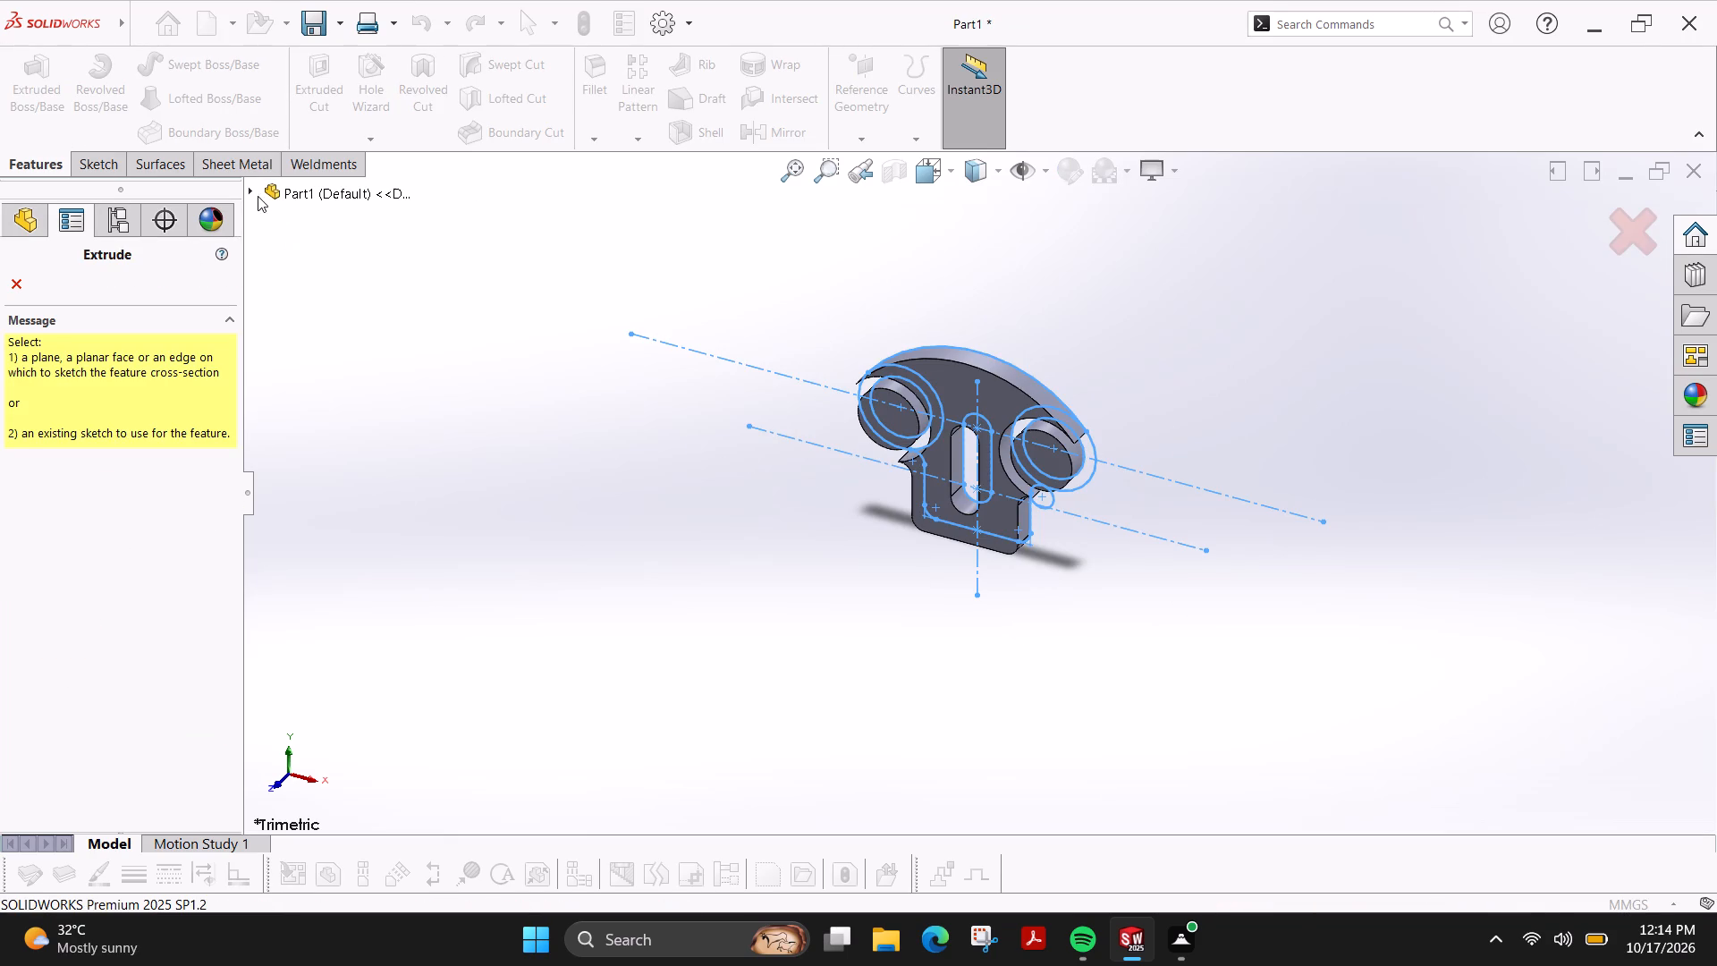
left_click(248, 192)
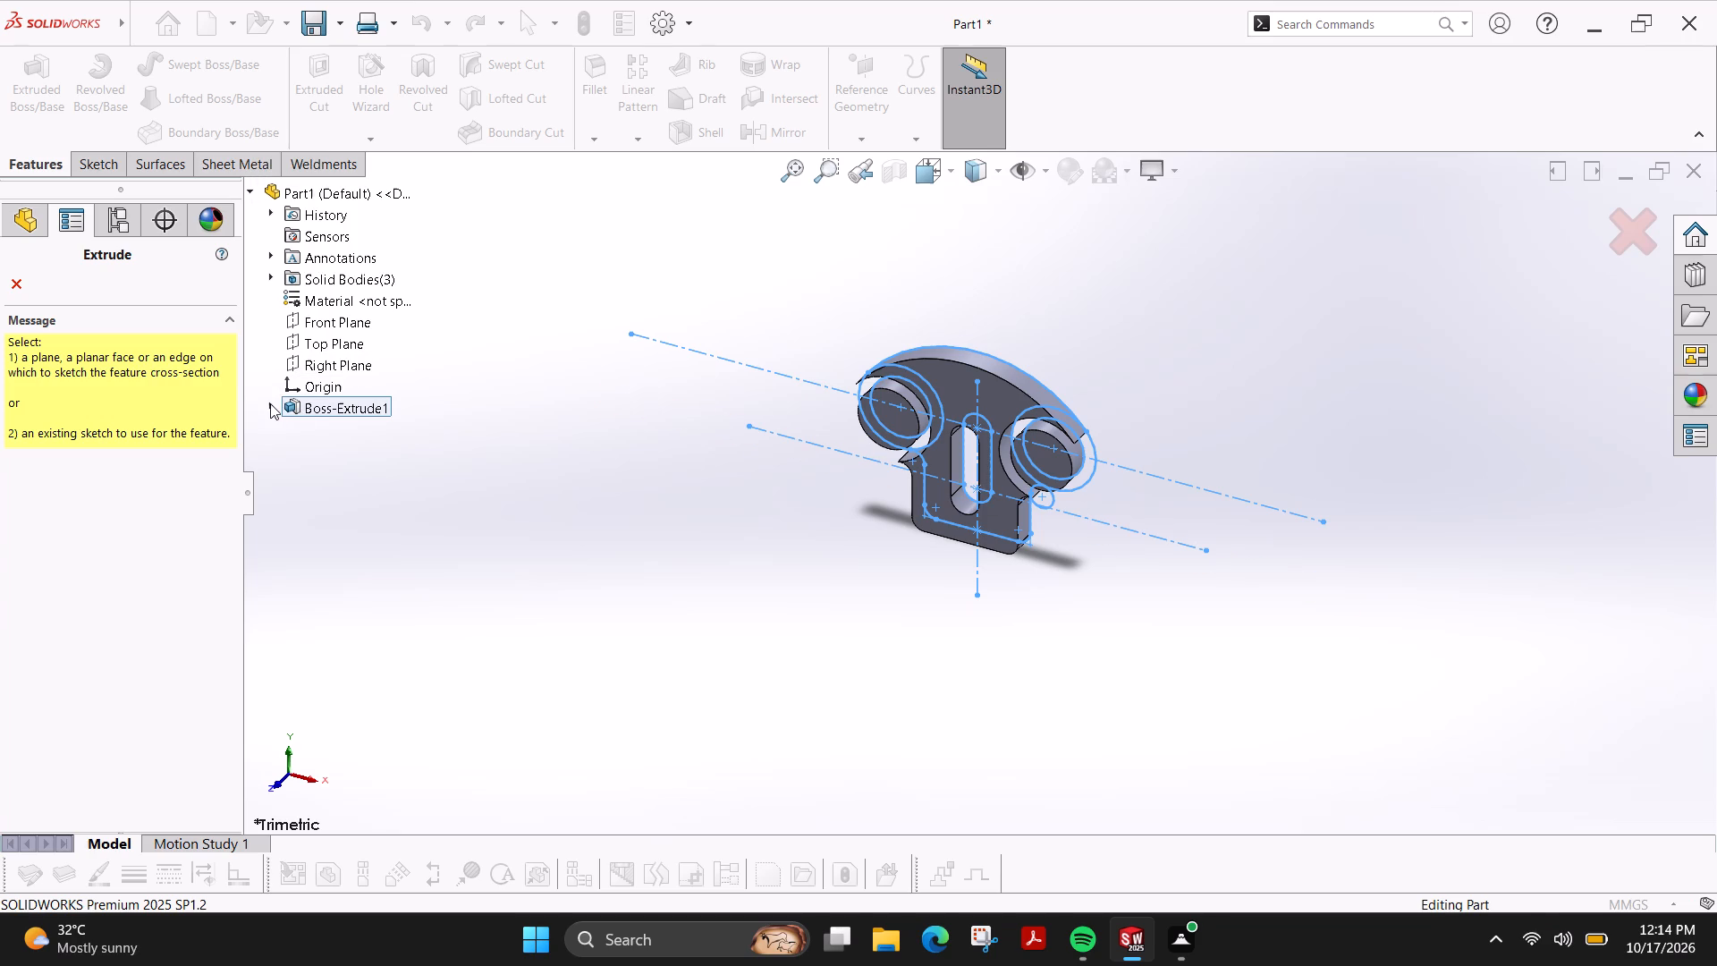
left_click(268, 402)
left_click(270, 408)
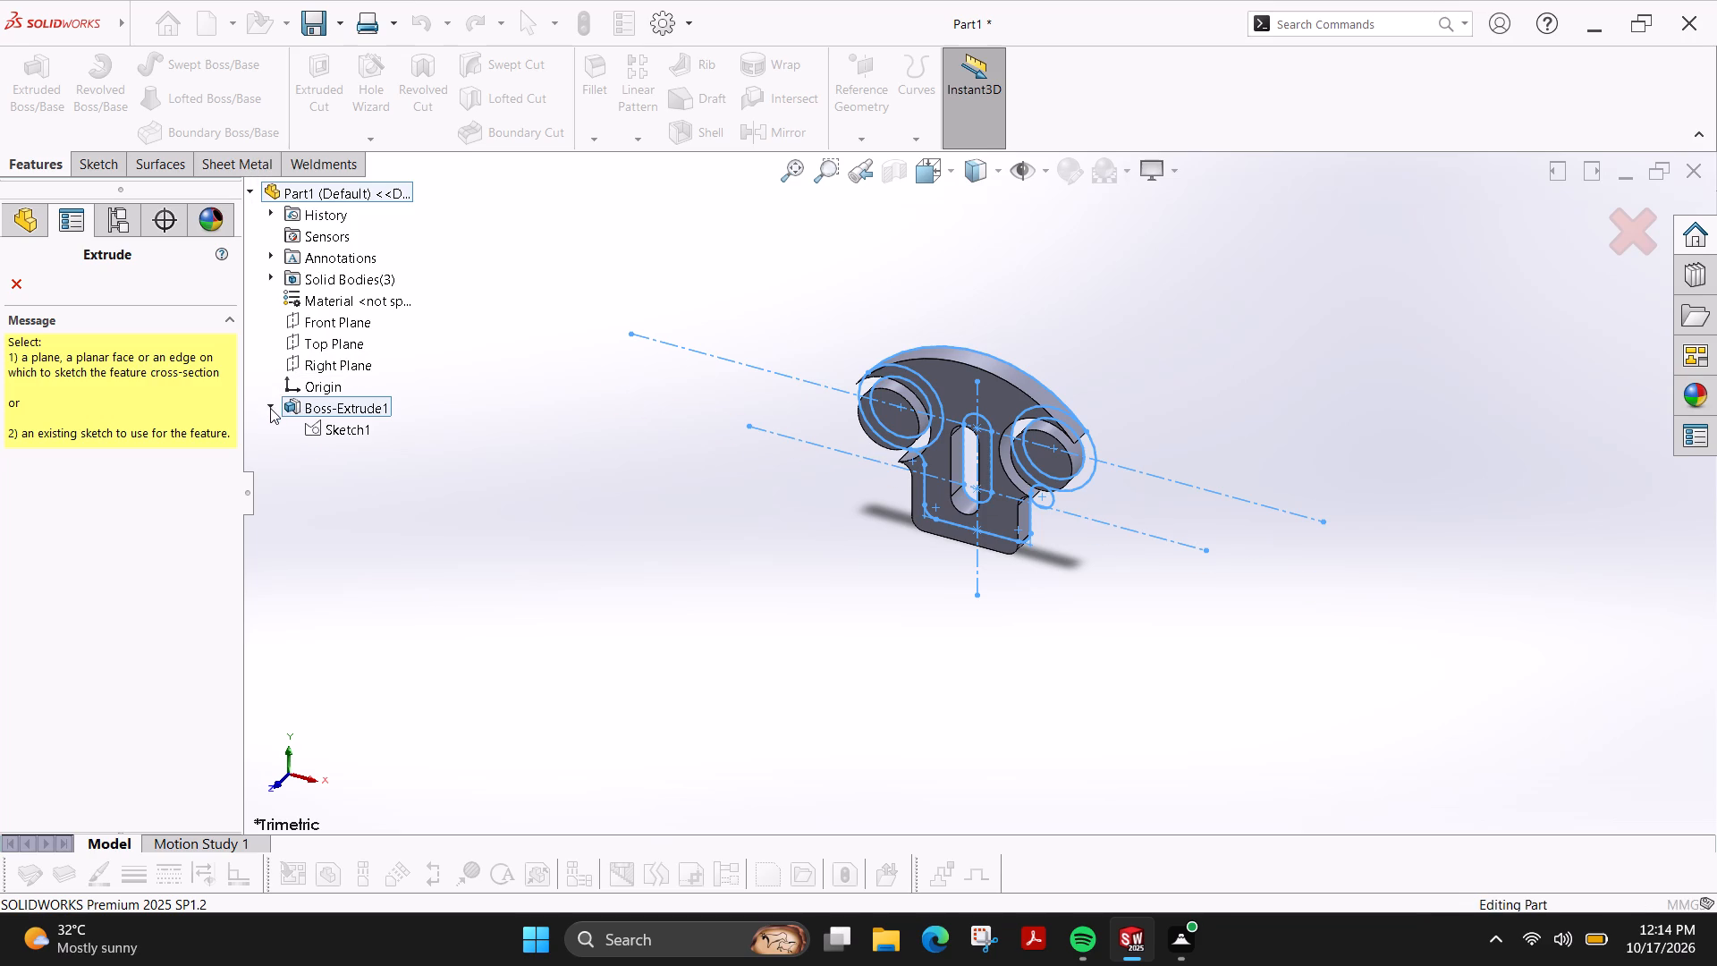
left_click(319, 431)
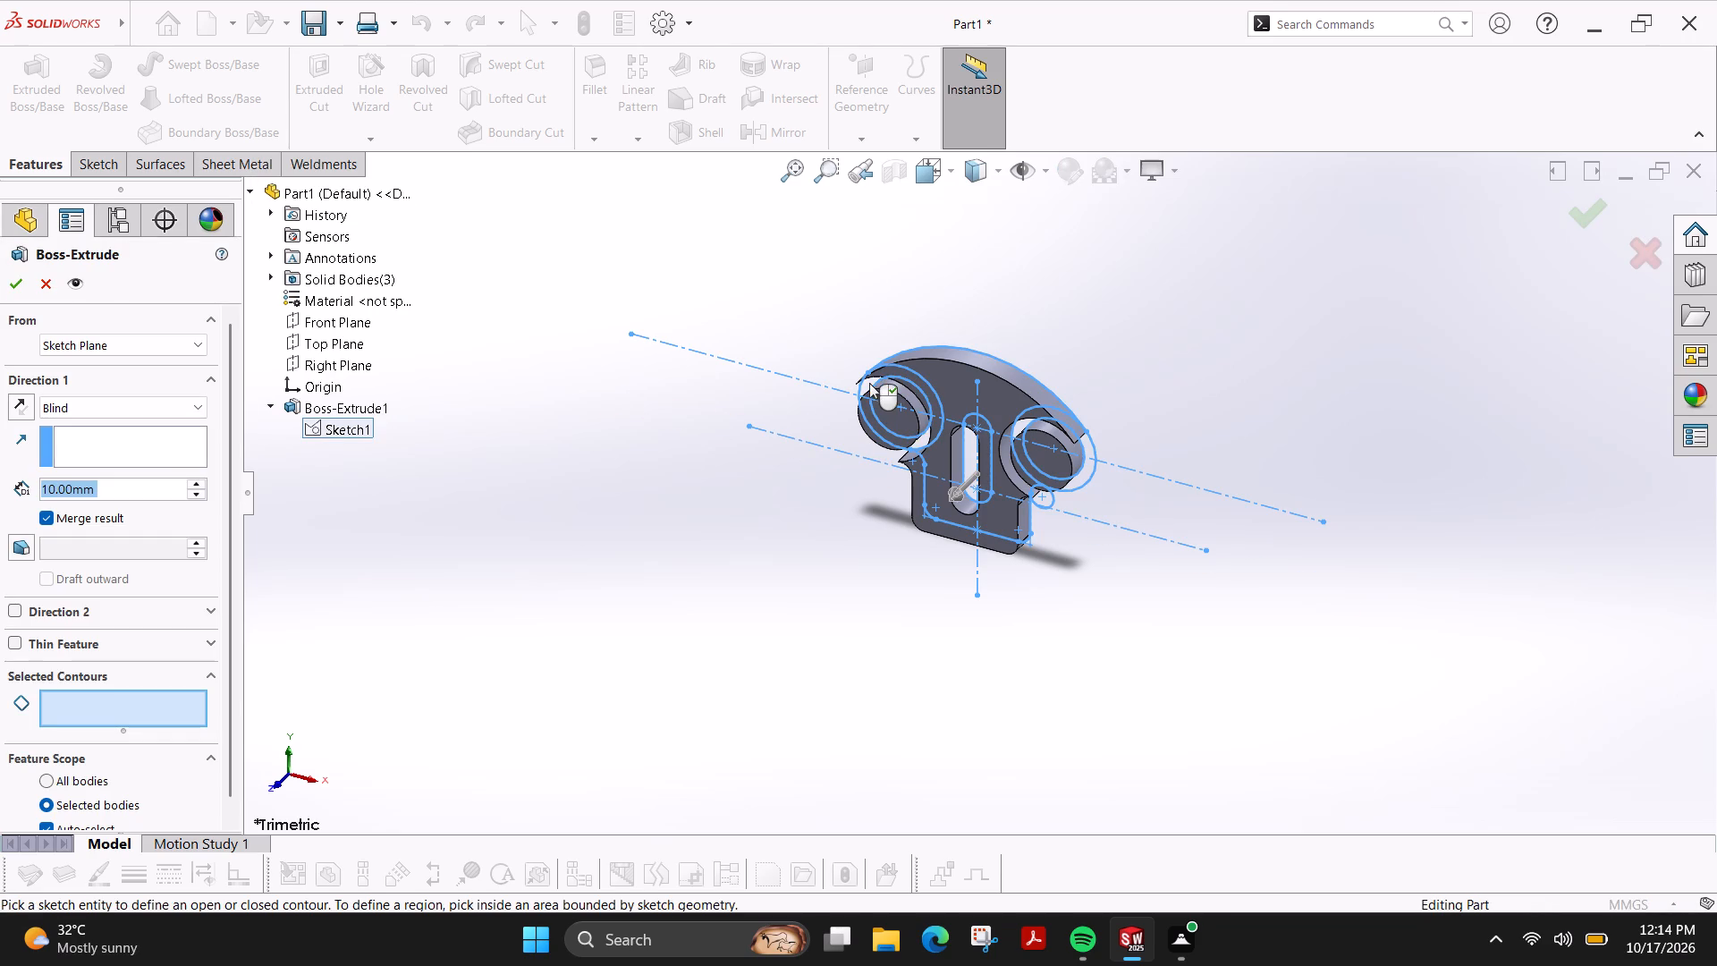
scroll(868, 383, "down", 3)
scroll(950, 406, "down", 5)
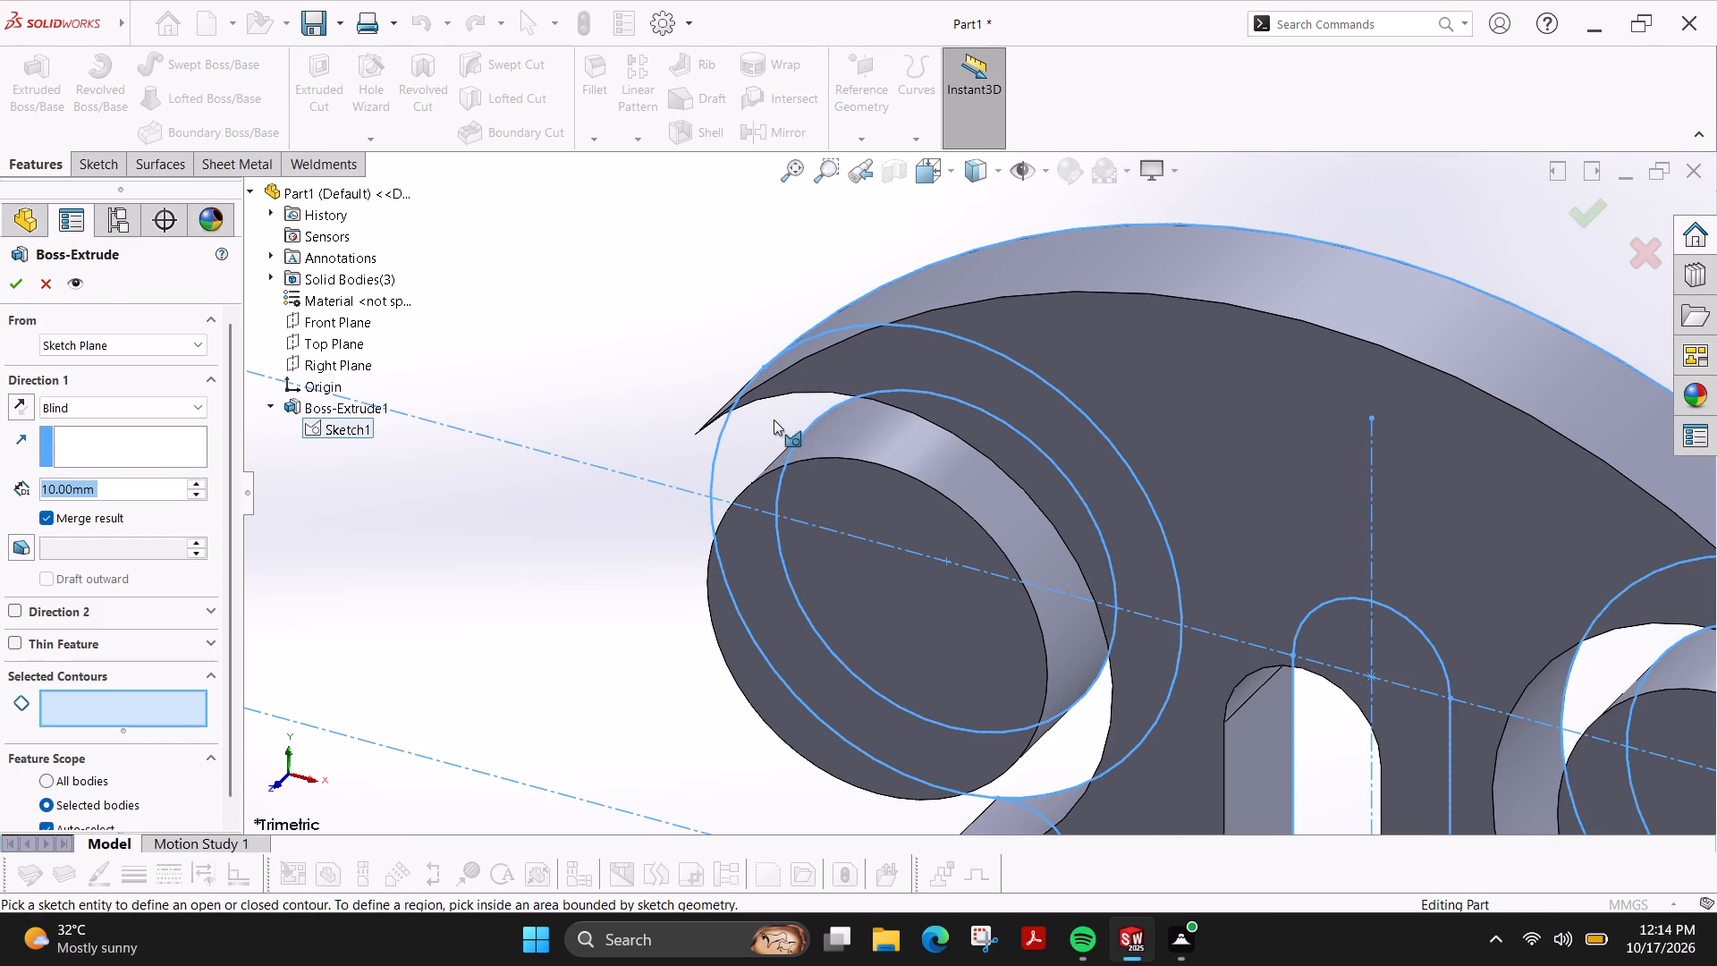
left_click(1083, 746)
scroll(1204, 655, "up", 3)
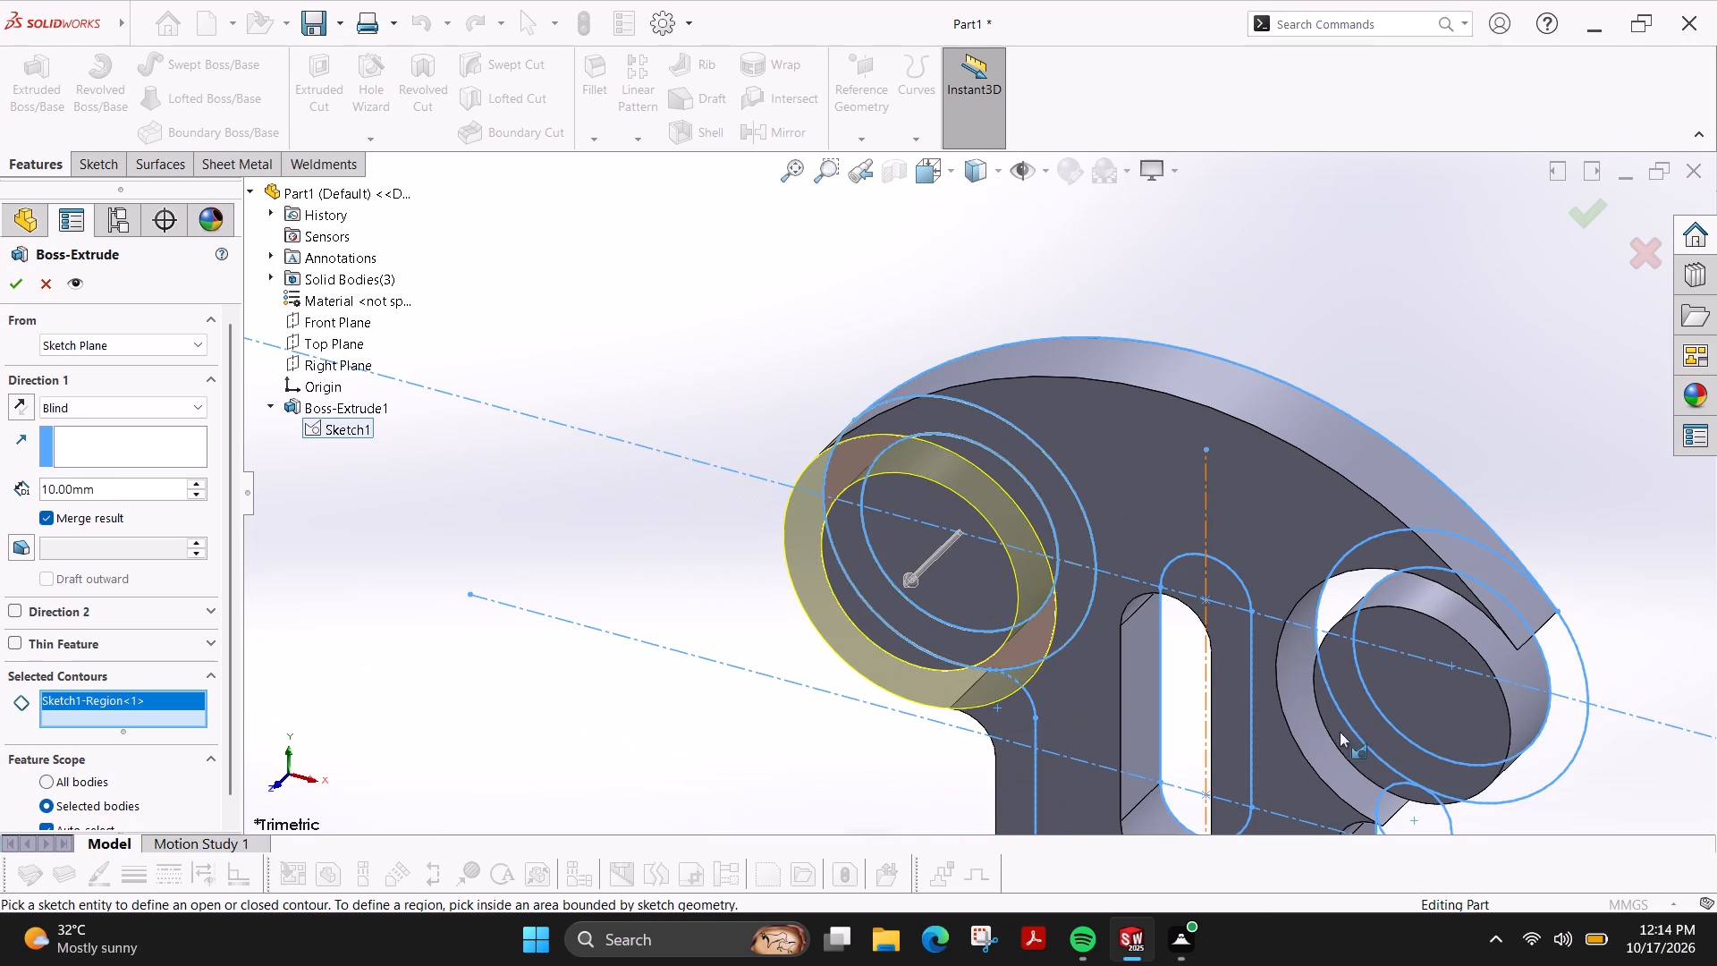
left_click(1544, 757)
scroll(1226, 695, "up", 2)
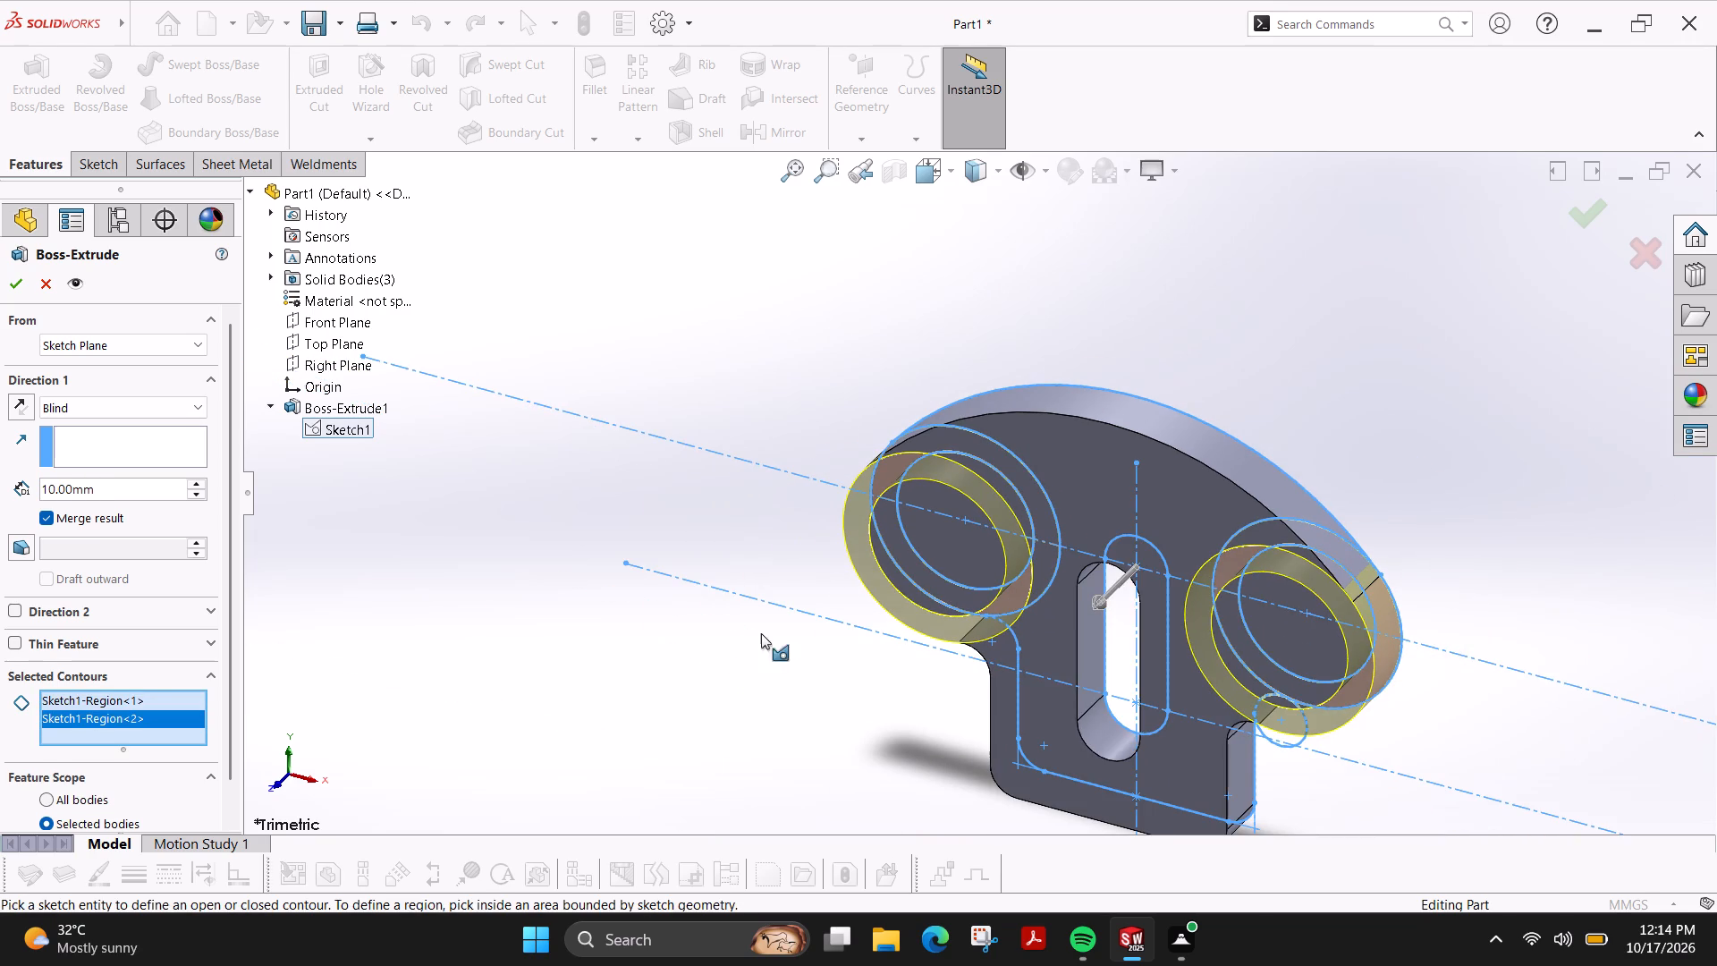
left_click(193, 485)
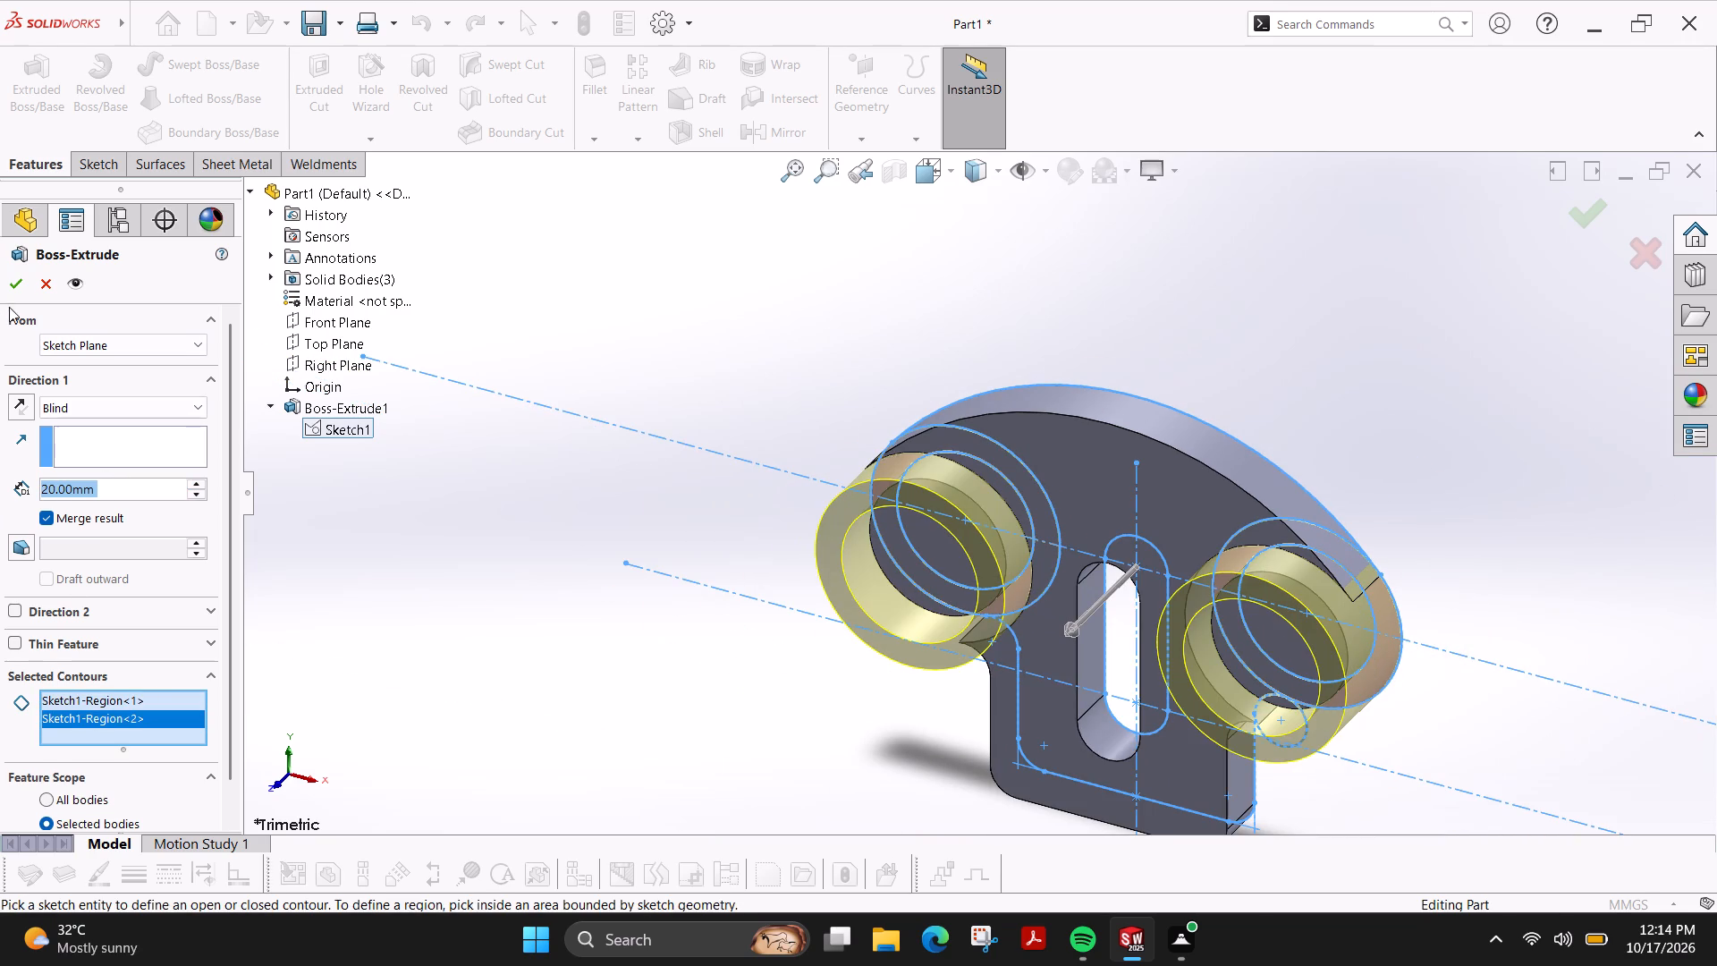
left_click(13, 291)
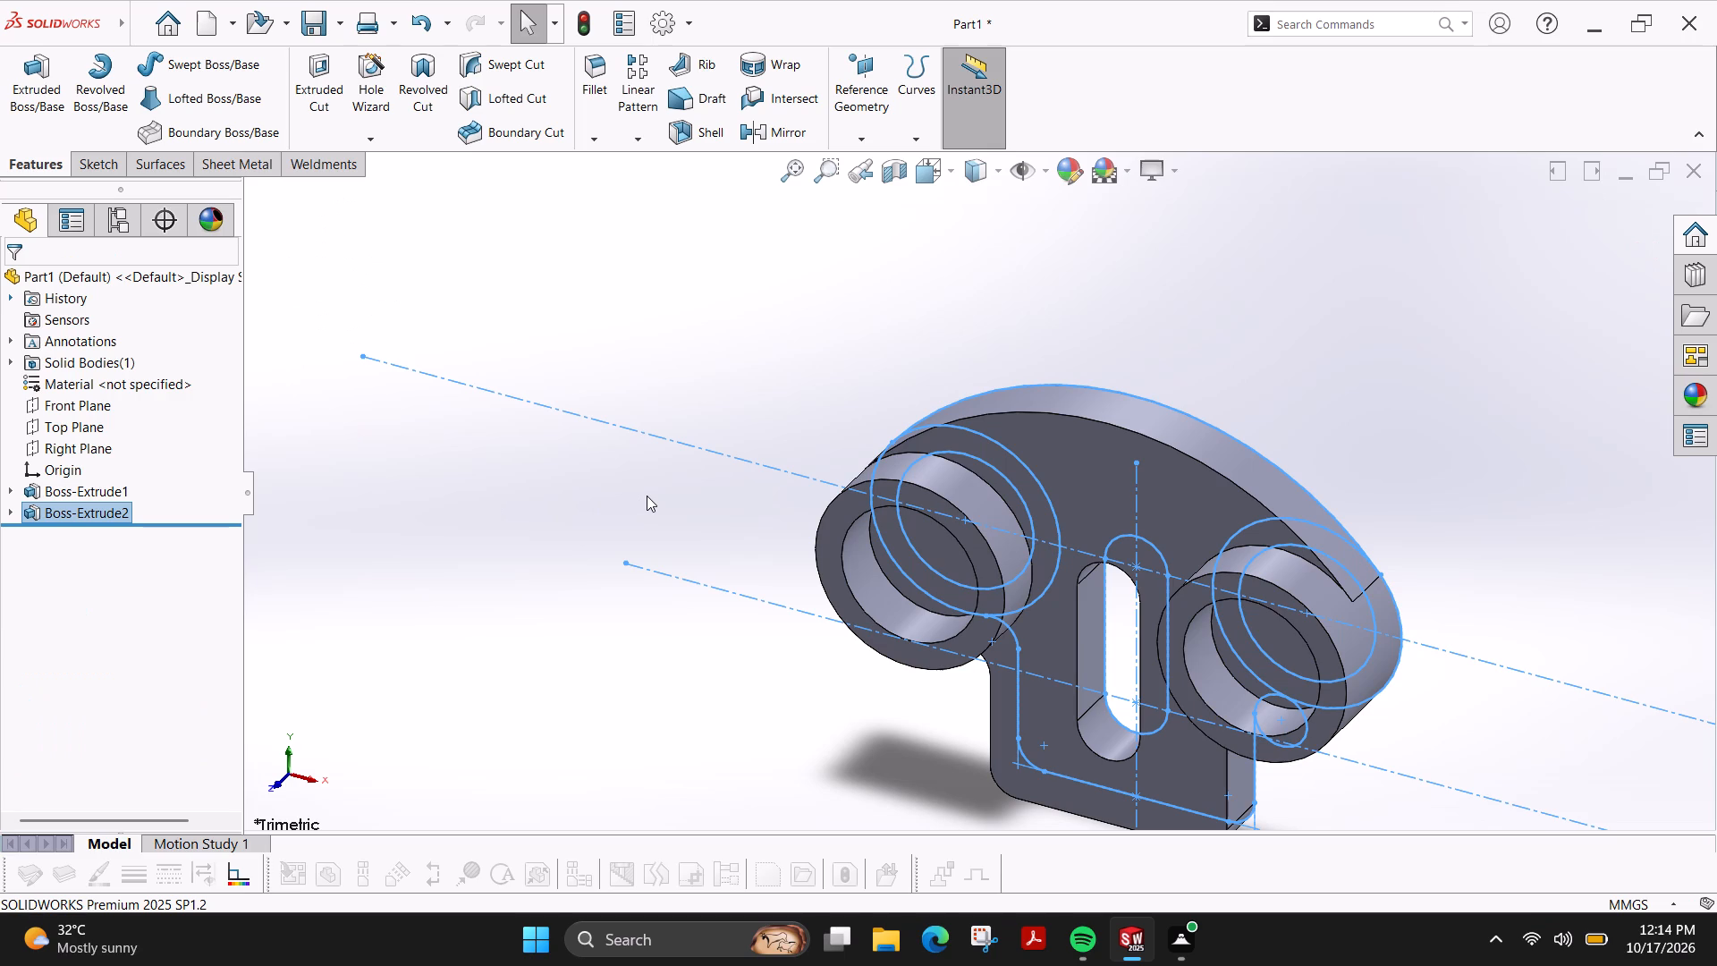
key("Escape")
scroll(699, 565, "up", 2)
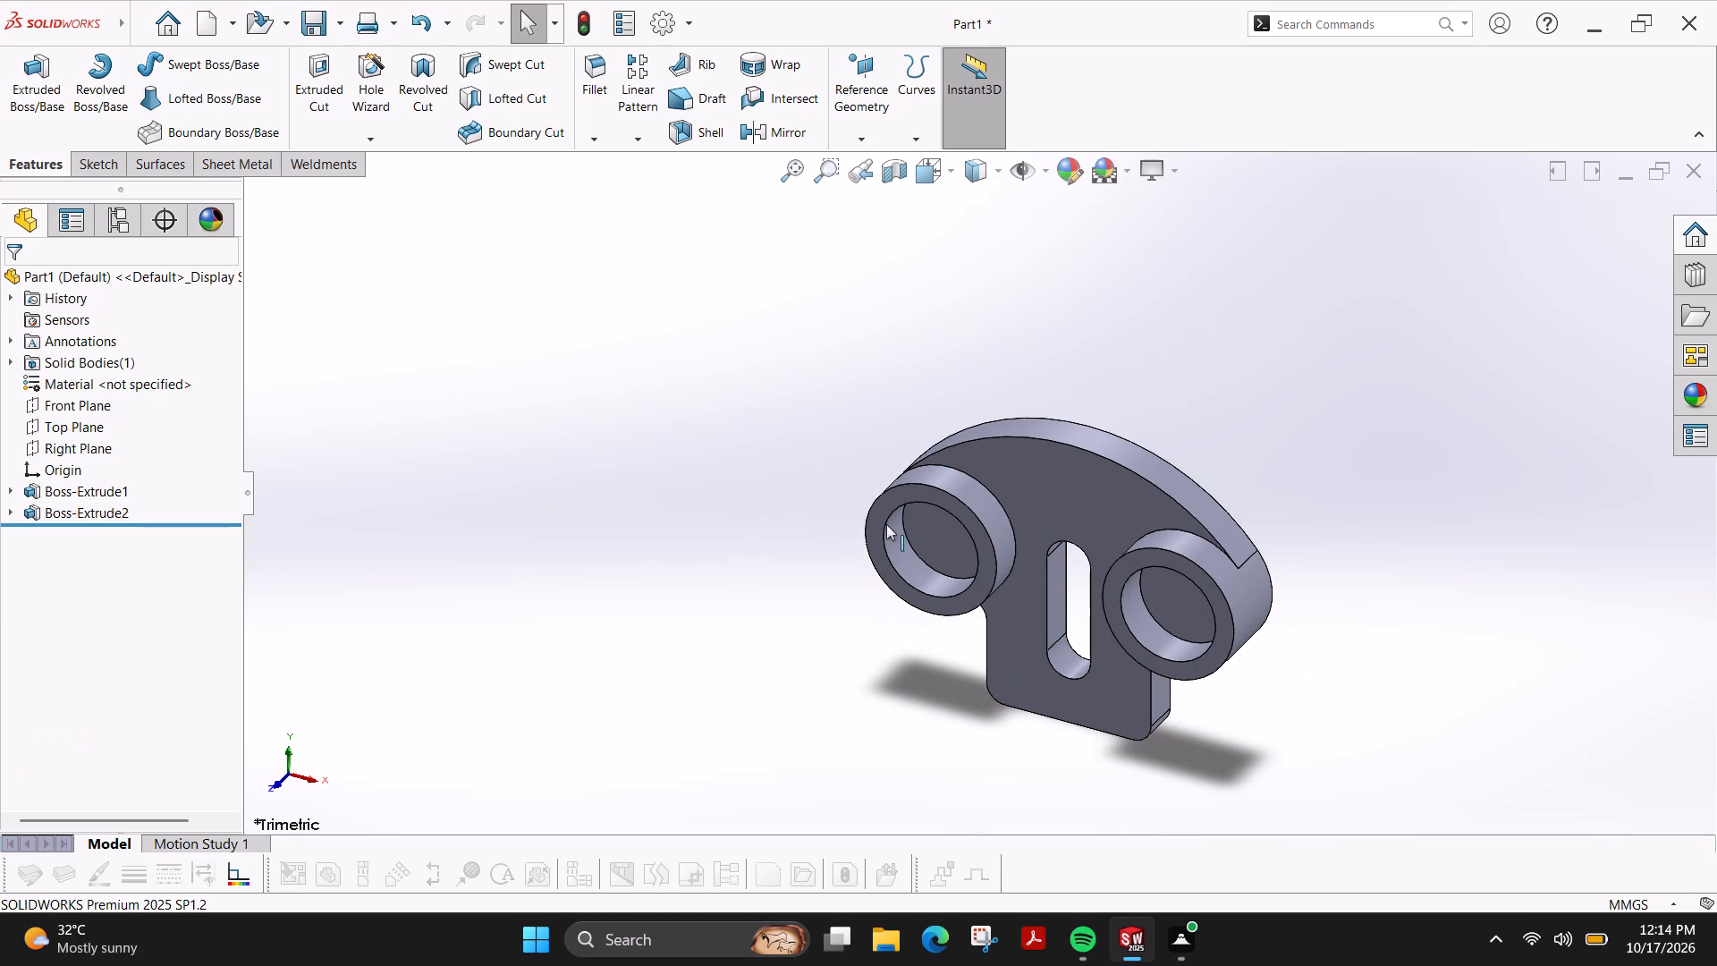
Save the part as fujiPart52 in the solidworks folder.
key("ctrl+s")
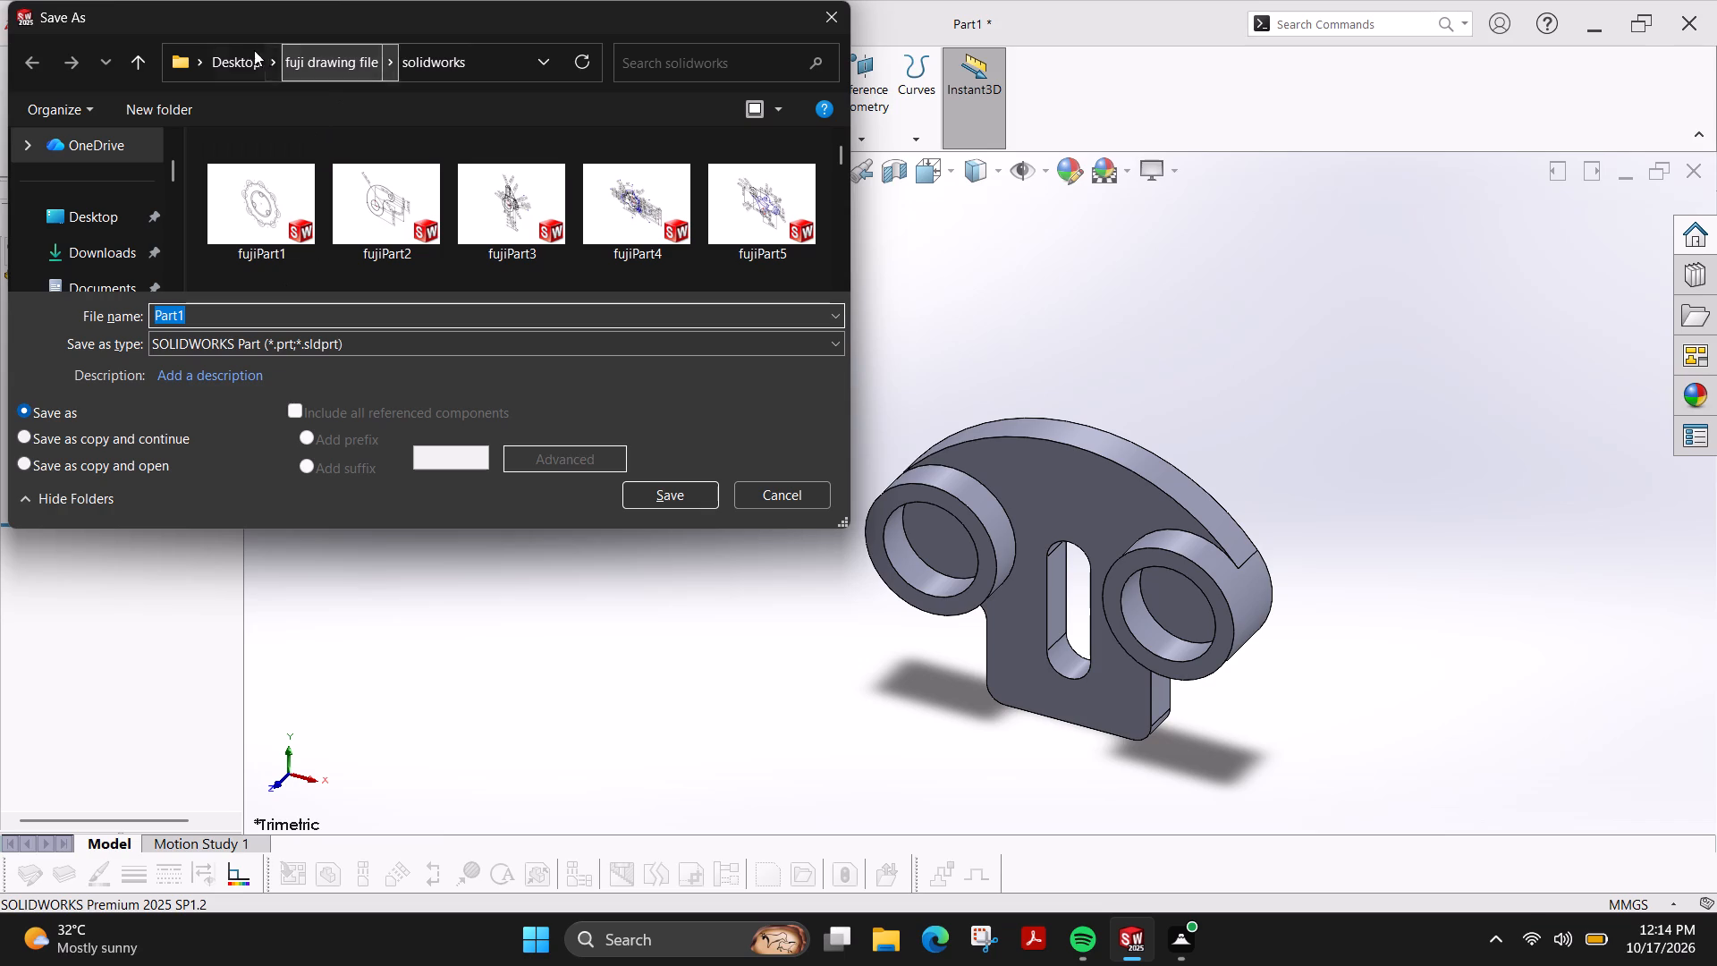
scroll(481, 165, "down", 20)
scroll(481, 165, "down", 4)
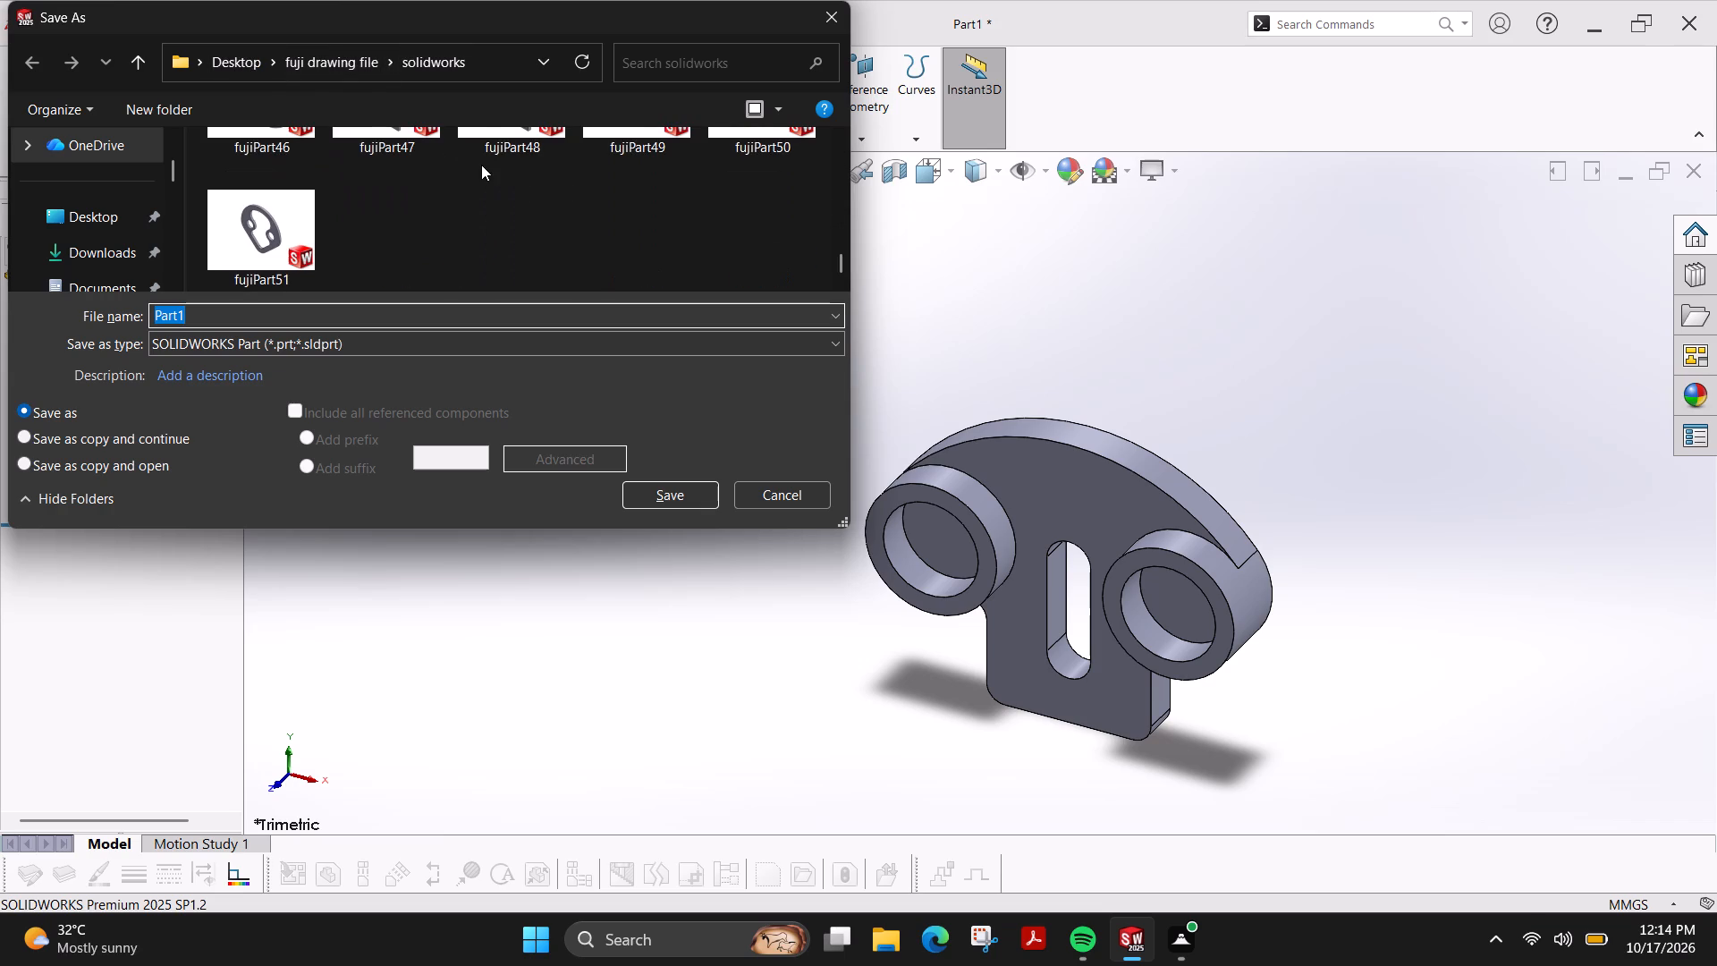
key("Right")
key("BackSpace")
type("52")
key("Left")
key("Left")
key("Left")
key("Left")
key("Left")
key("Left")
key("Left")
key("Left")
key("Left")
key("Left")
key("Left")
key("Left")
key("Left")
type("fuji")
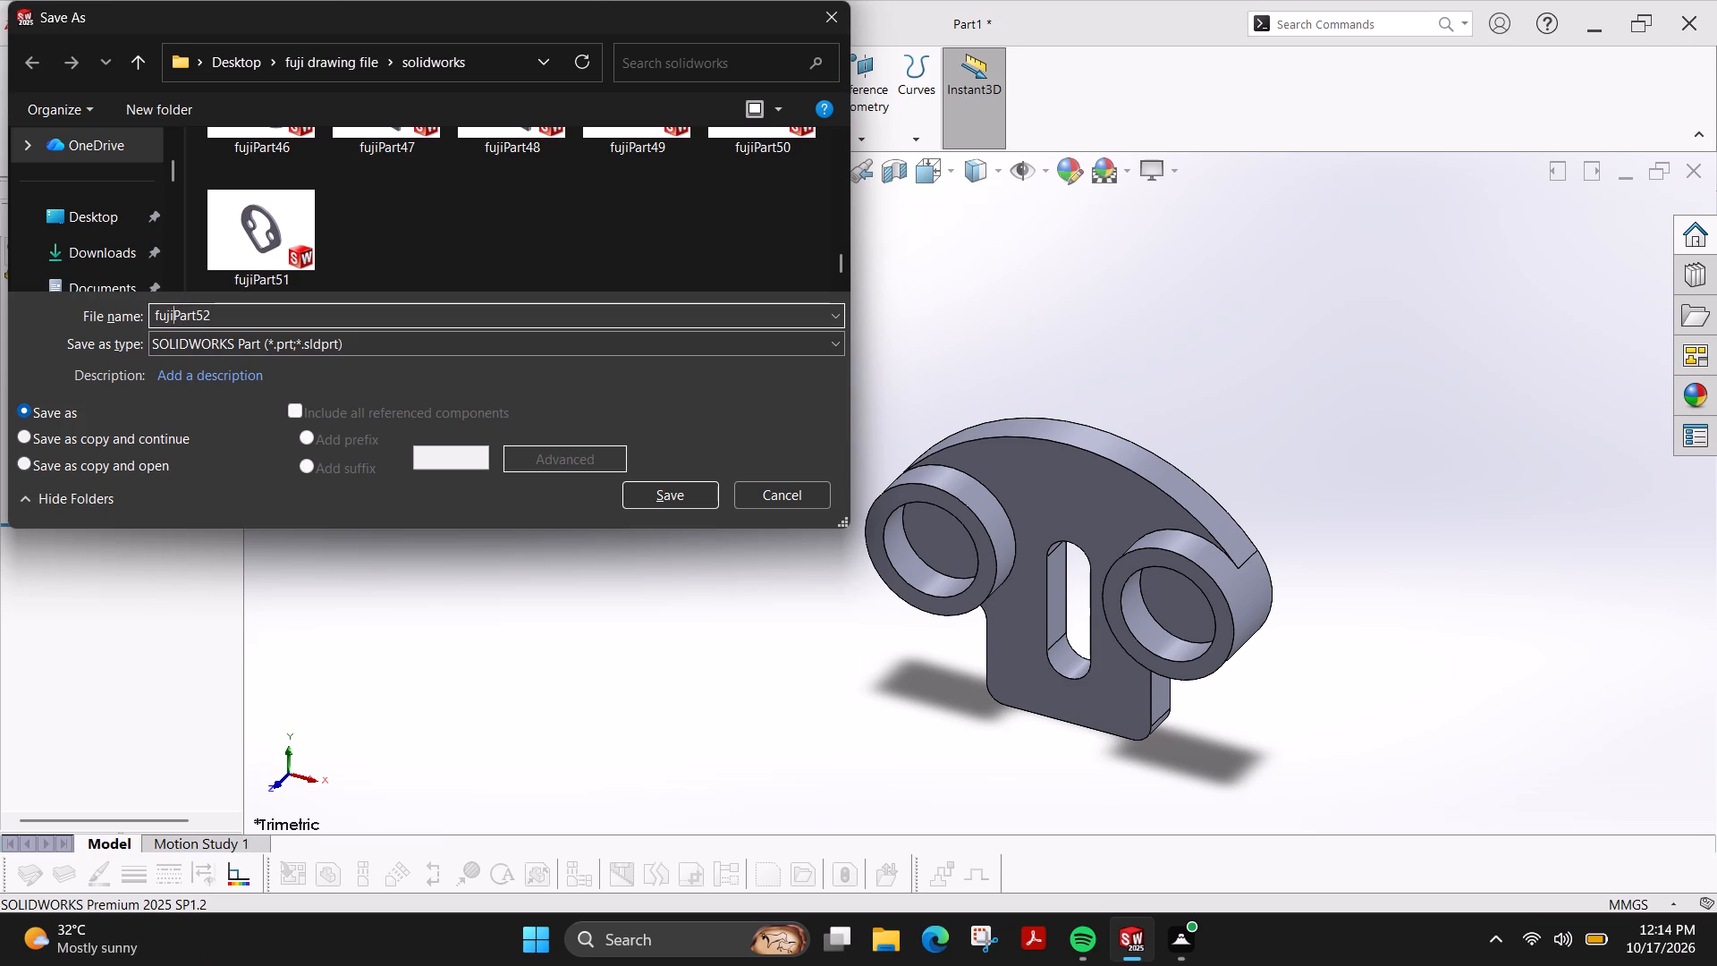
left_click(653, 502)
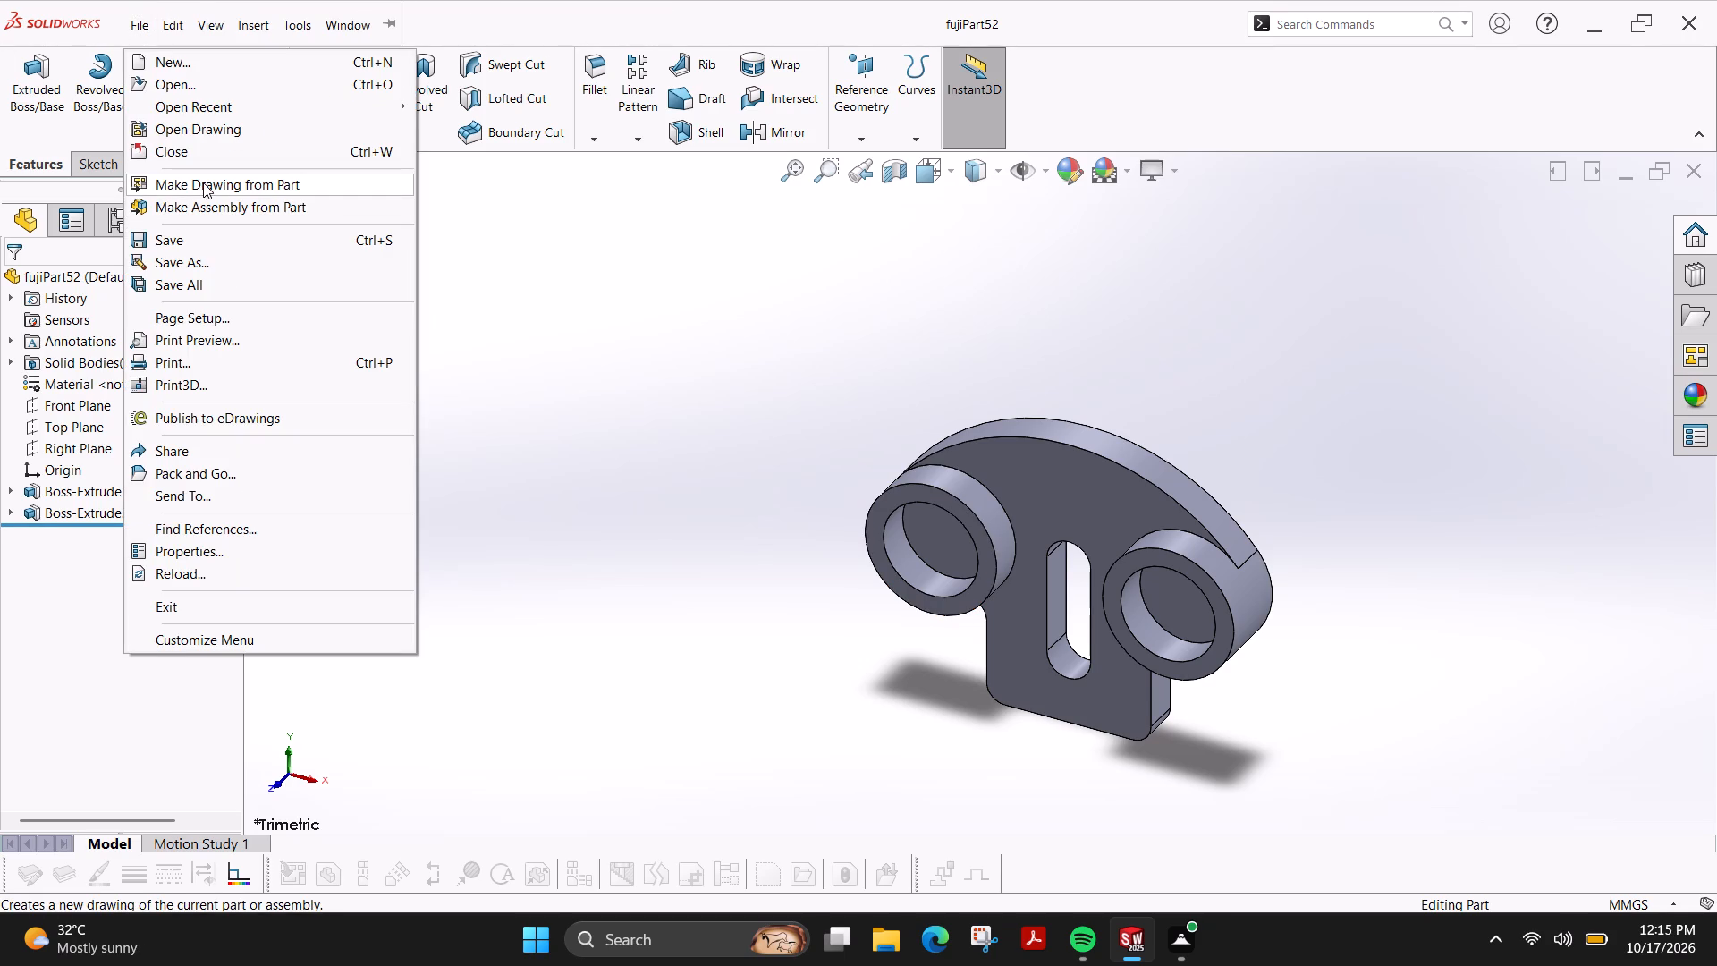
Make a drawing from the part on a standard A4 (ISO) sheet.
left_click(203, 182)
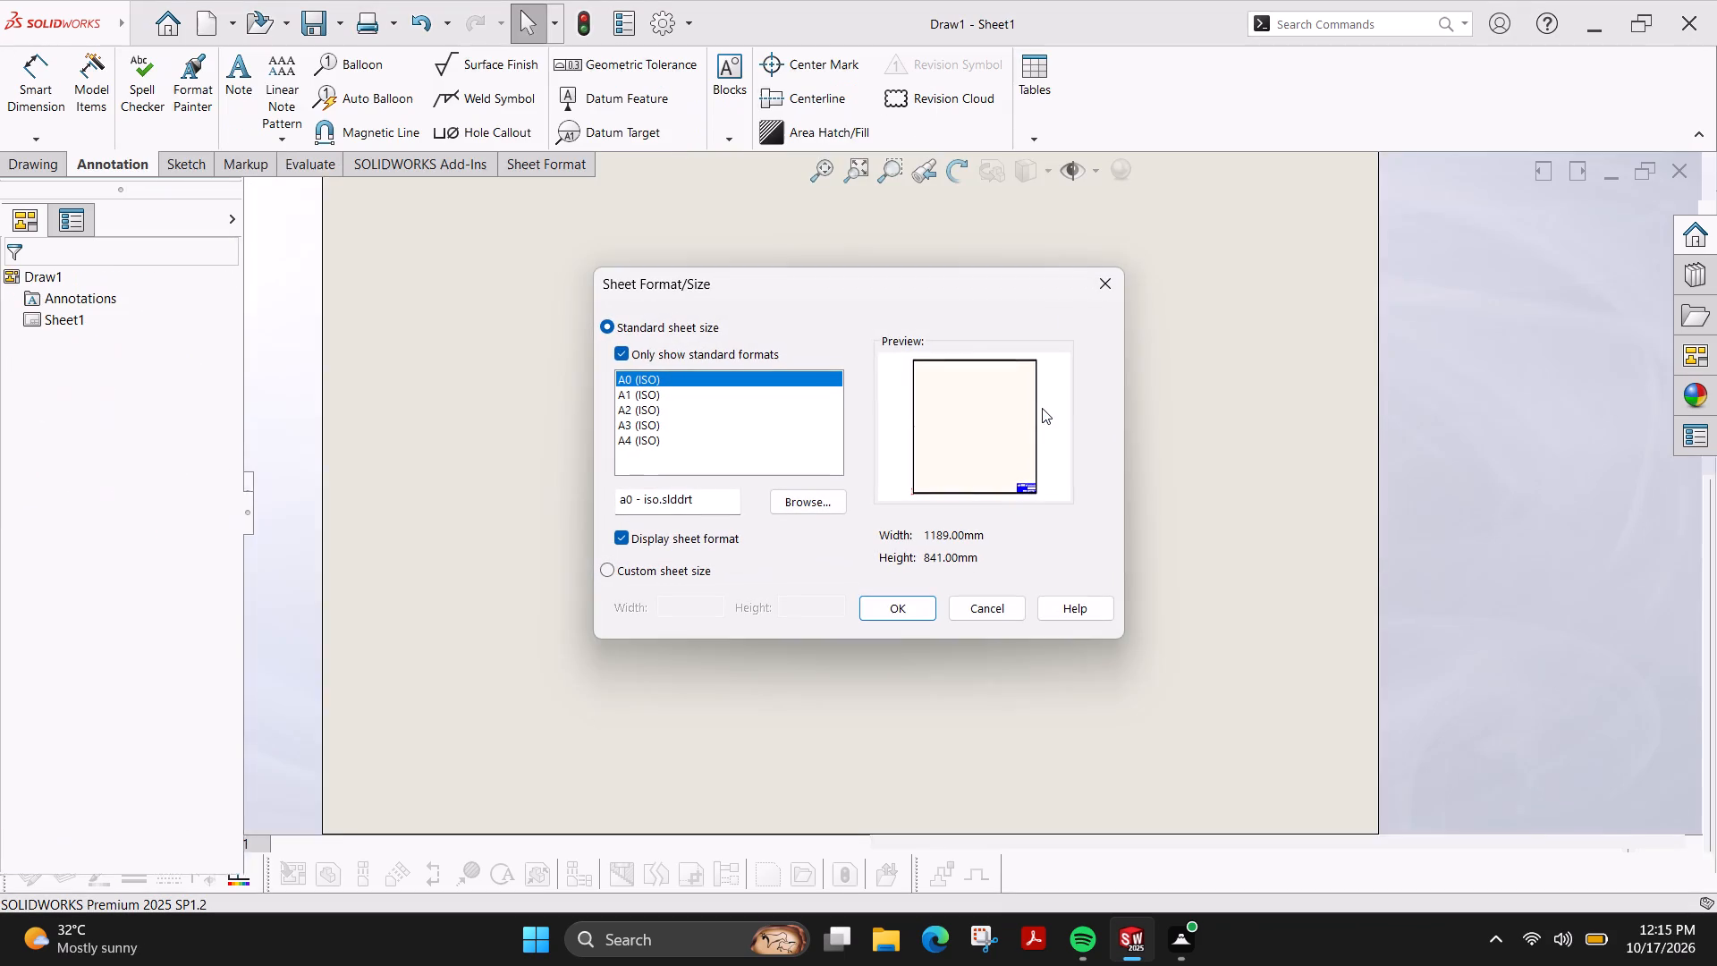
left_click(640, 439)
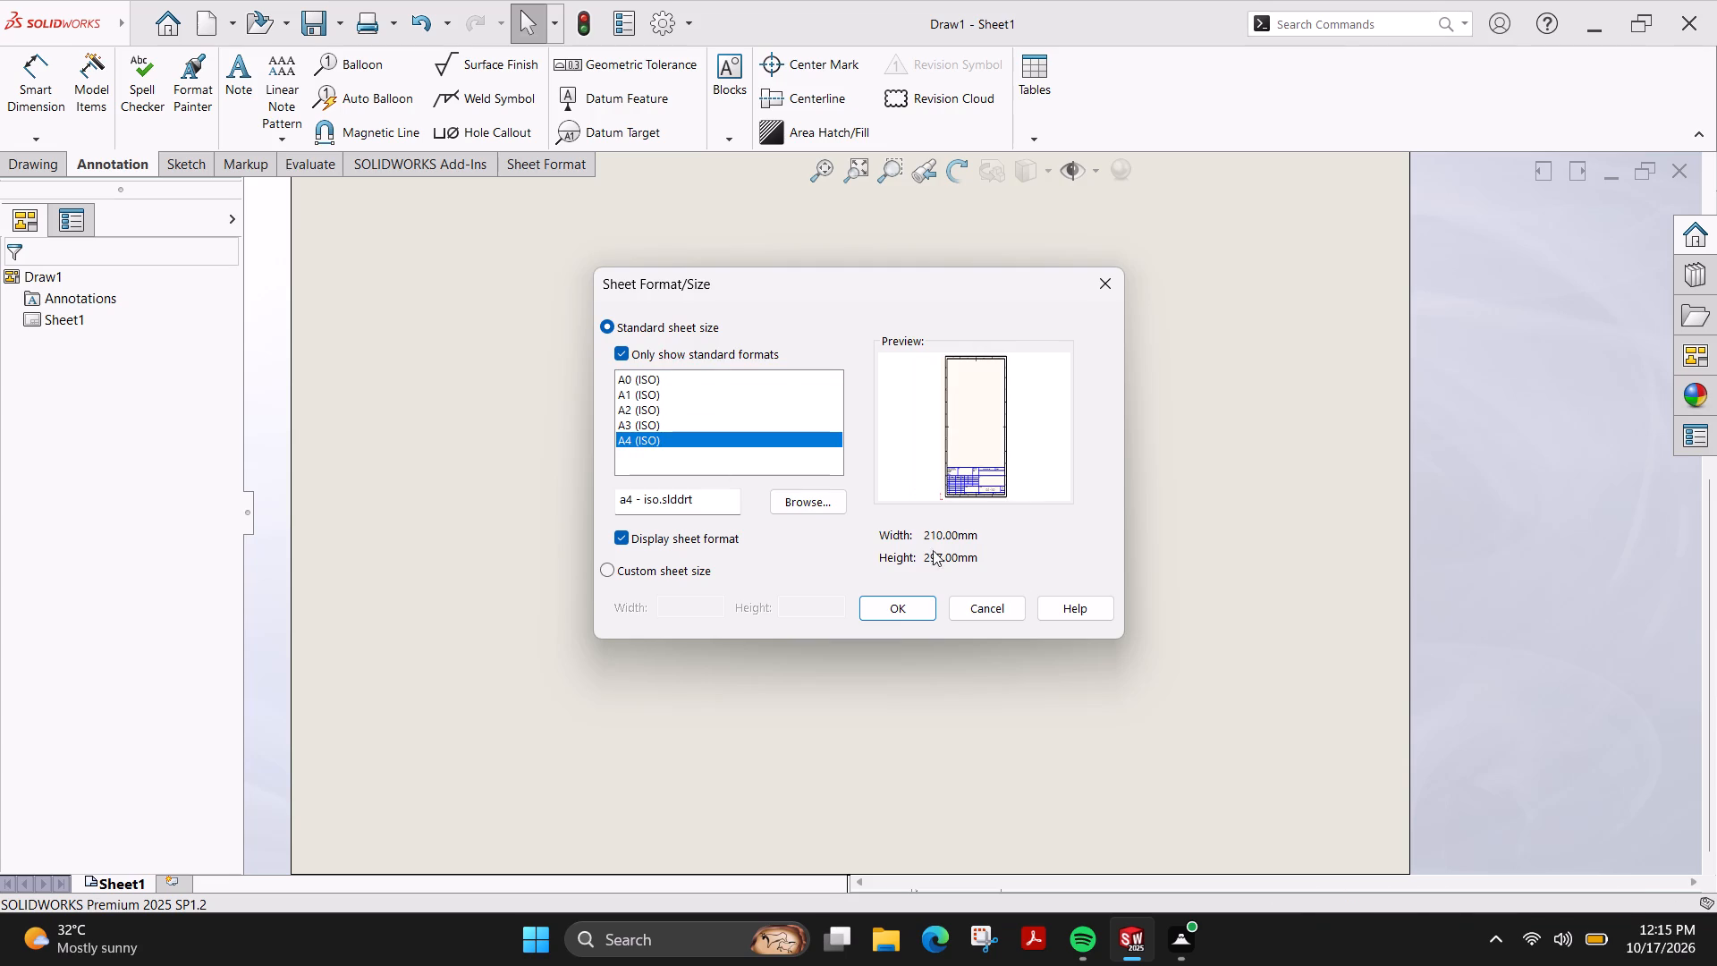
left_click(908, 612)
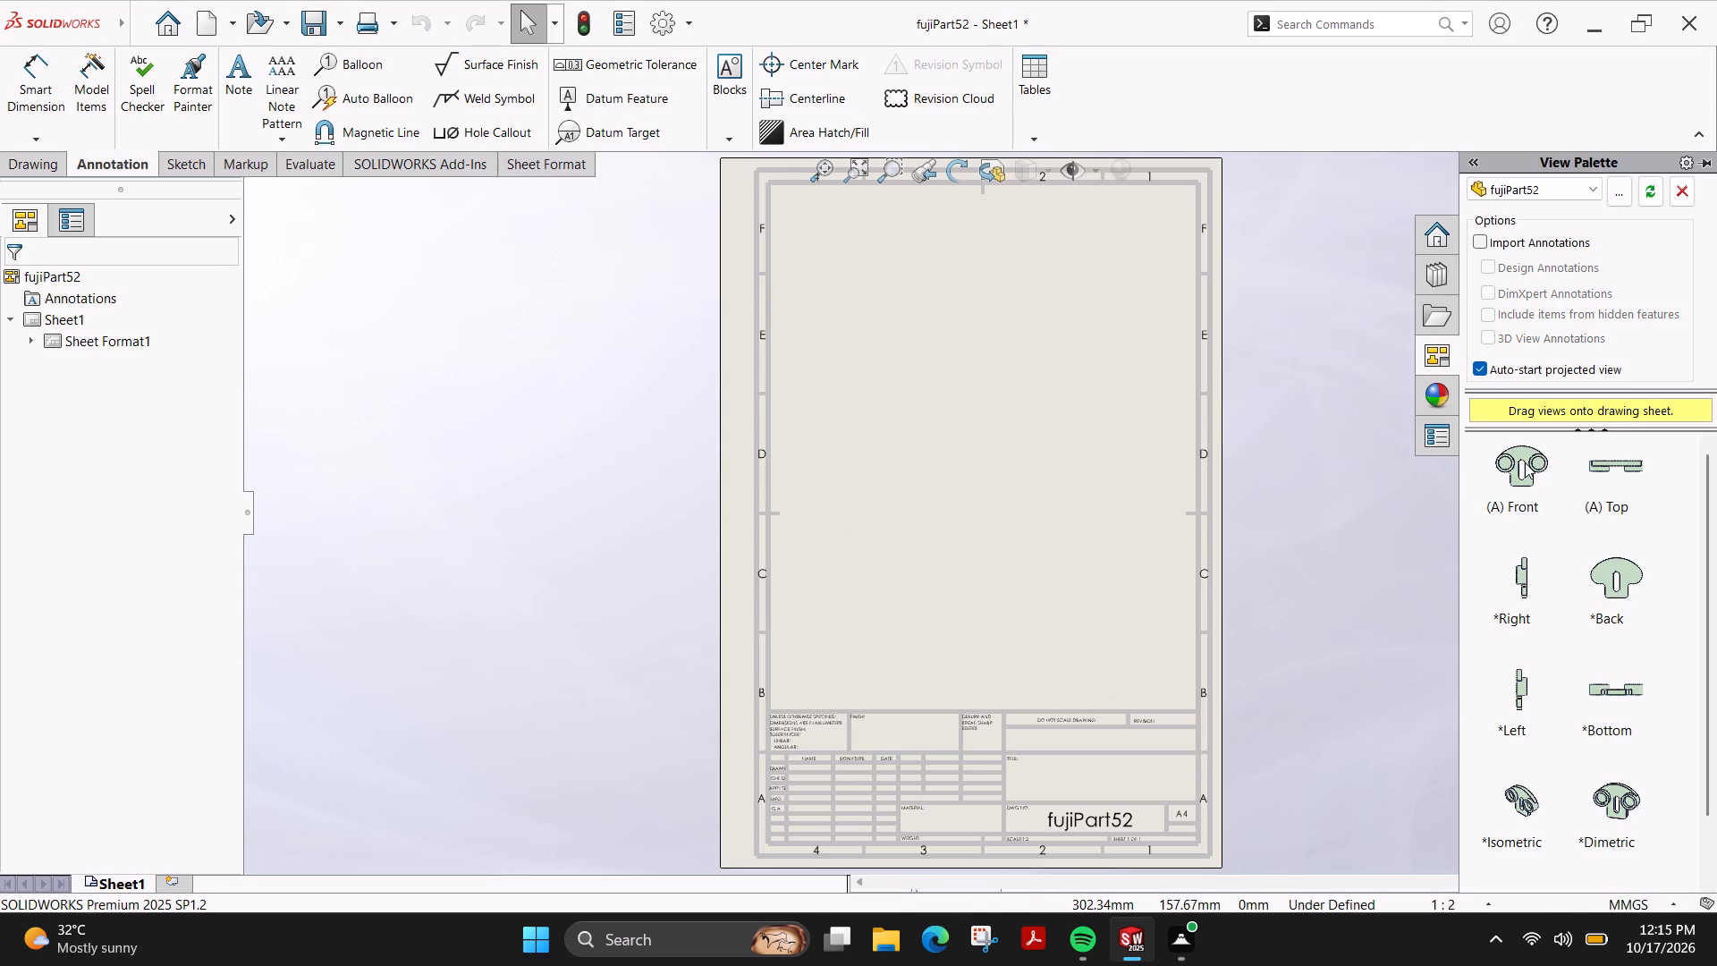
Place the front view on the sheet with projected right-side, isometric and top views around it.
left_click_drag(1525, 462, 883, 552)
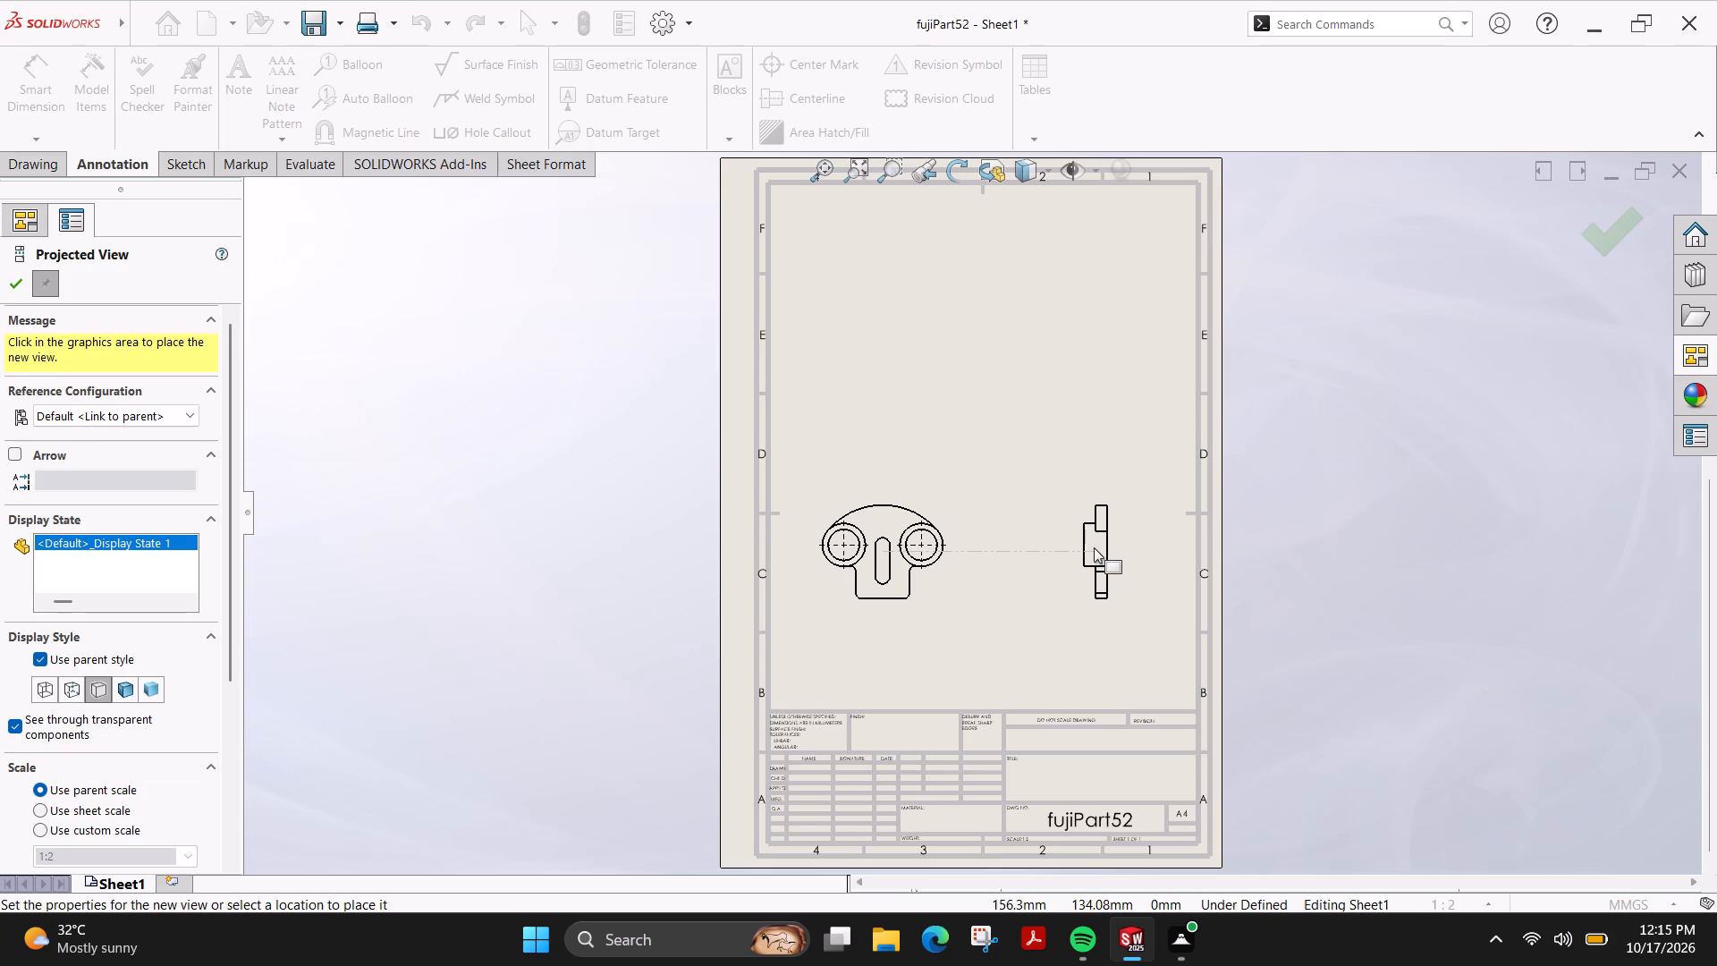
left_click(1094, 547)
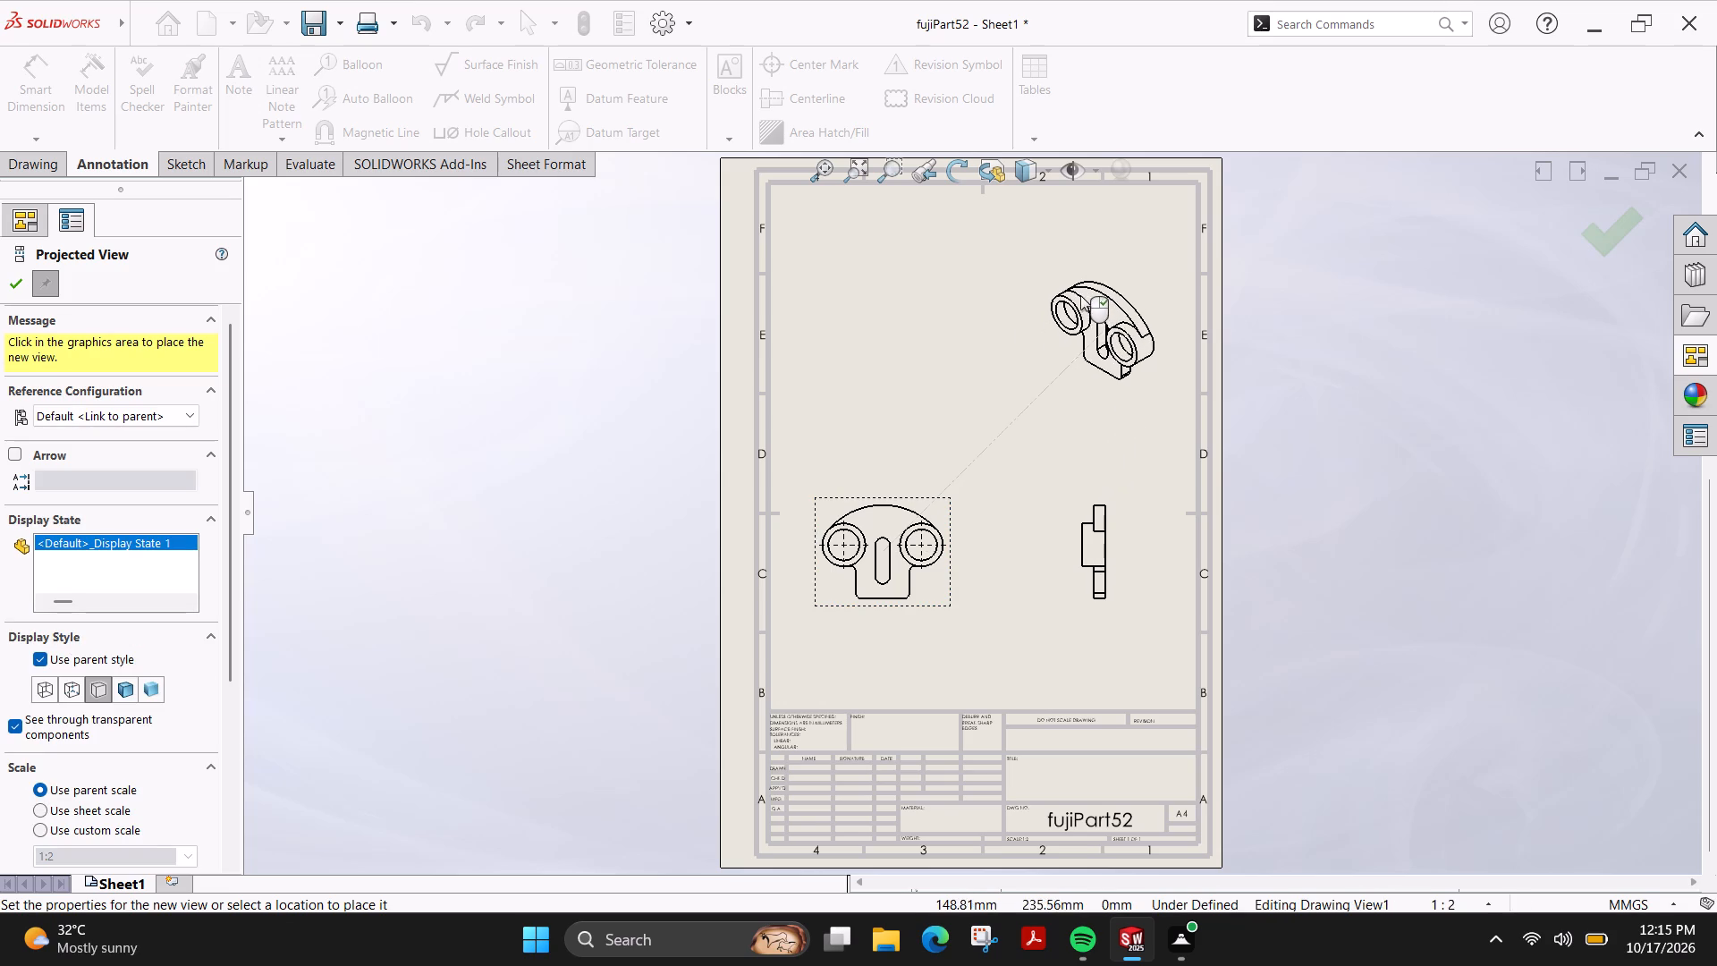
left_click(1084, 289)
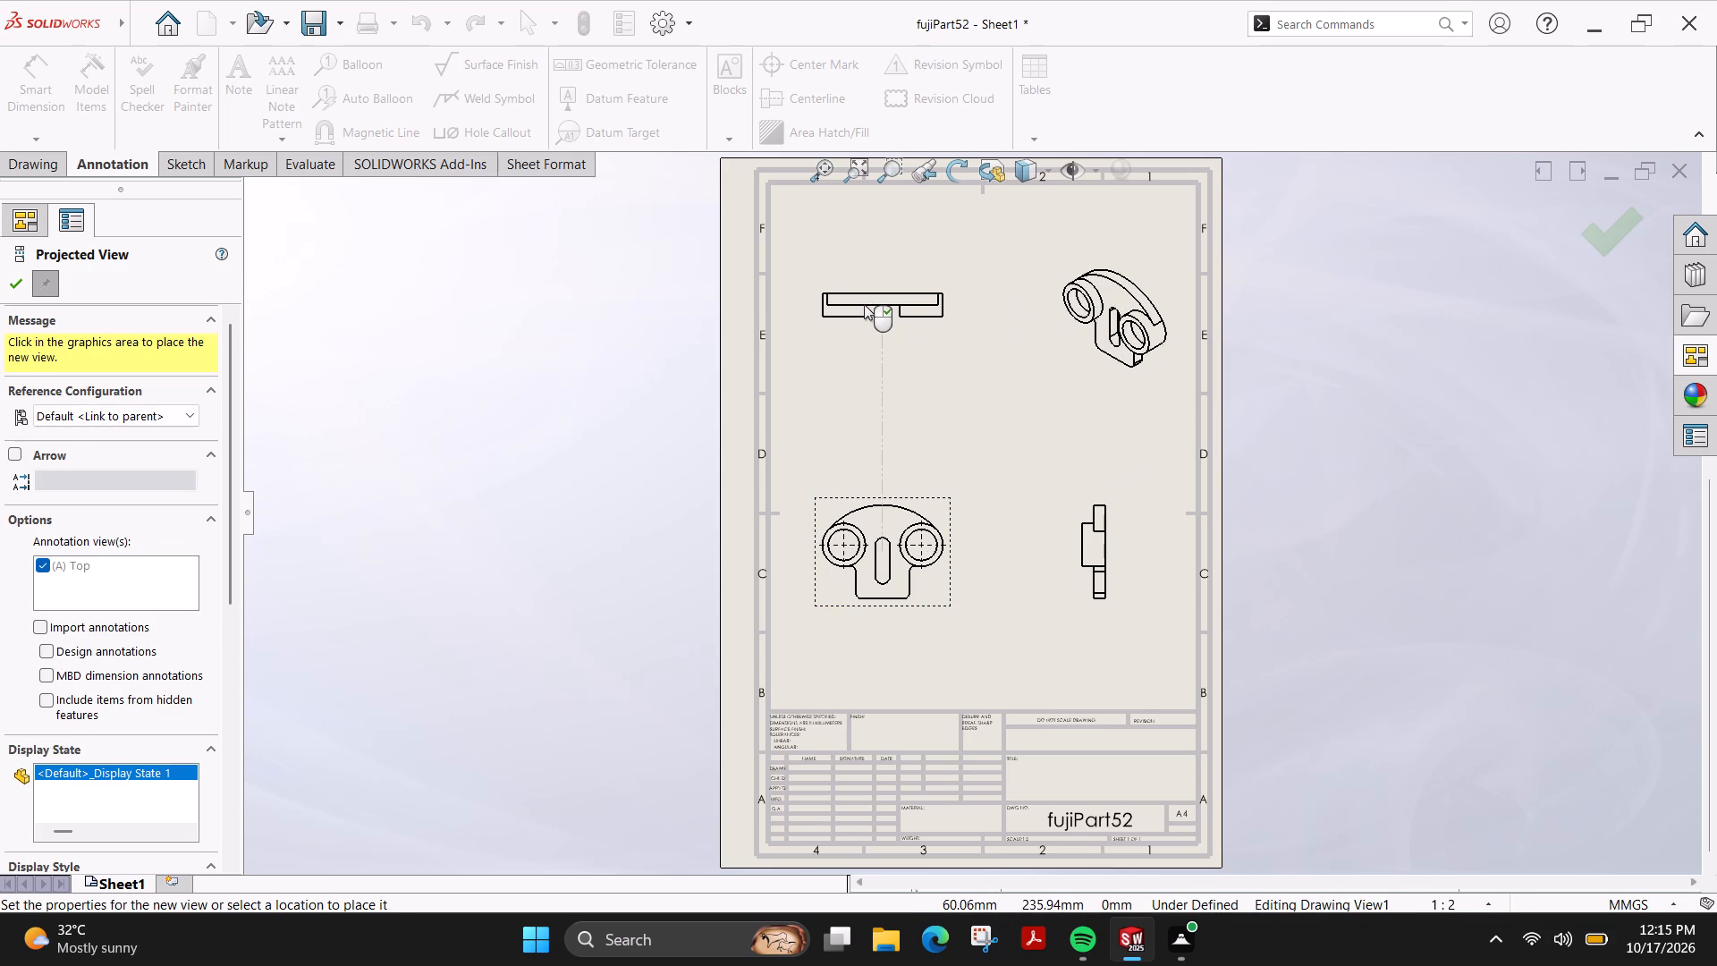
left_click(864, 304)
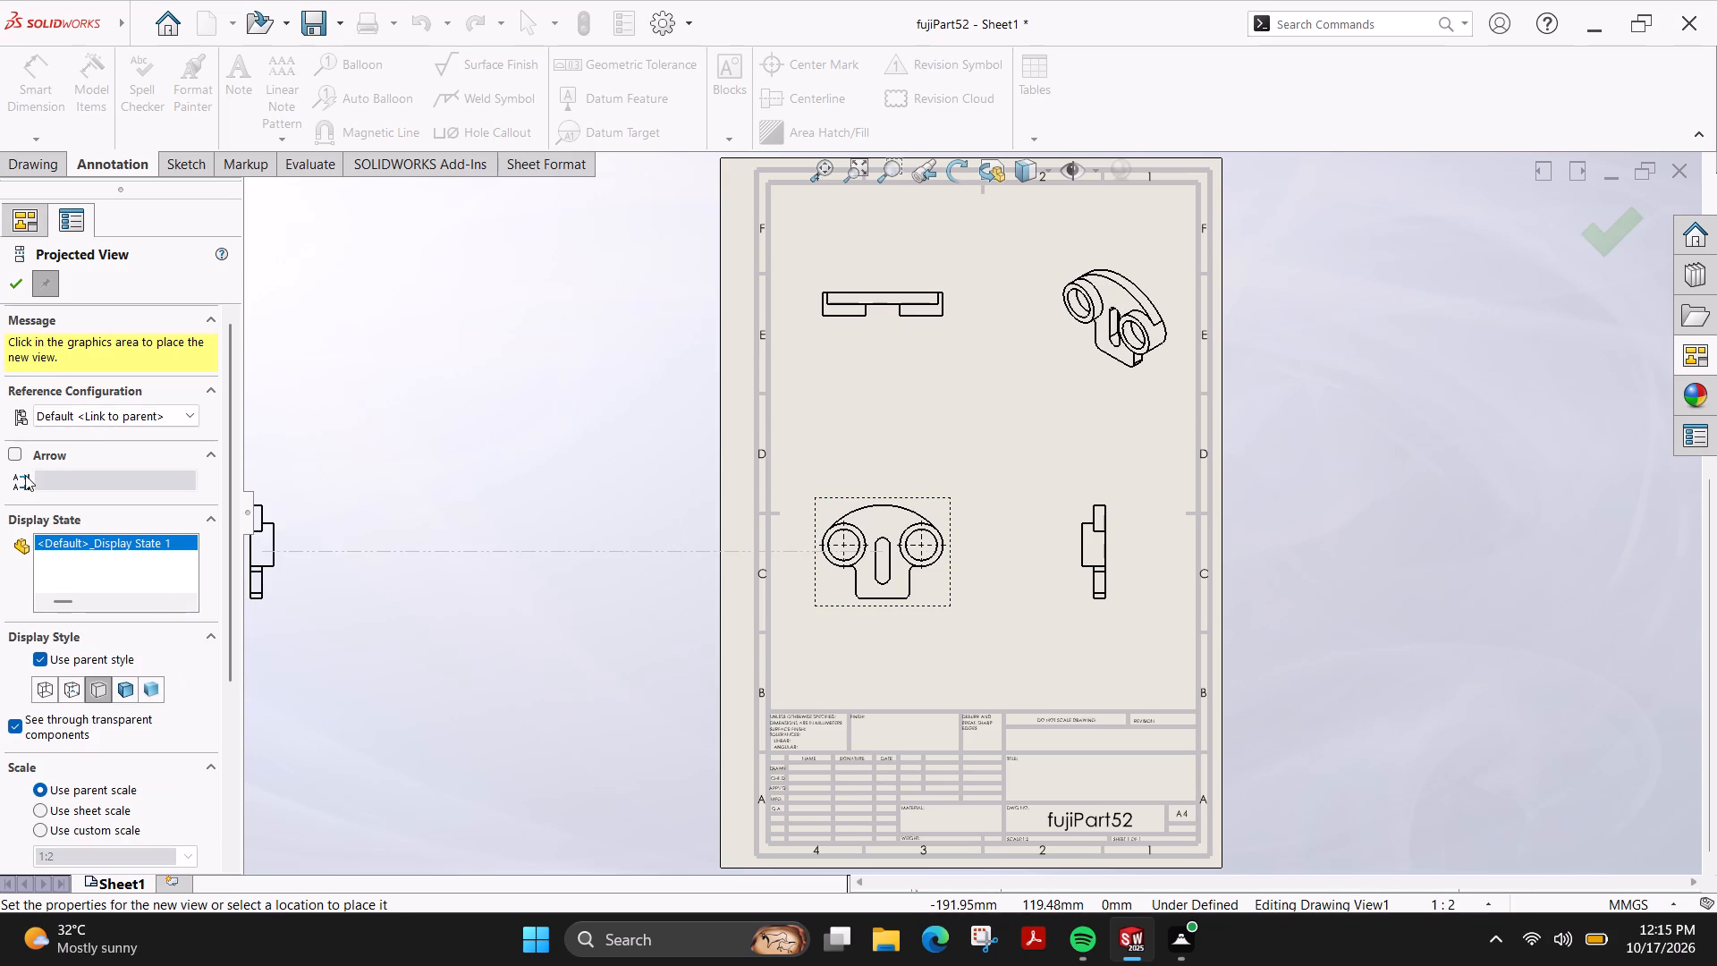
left_click(14, 281)
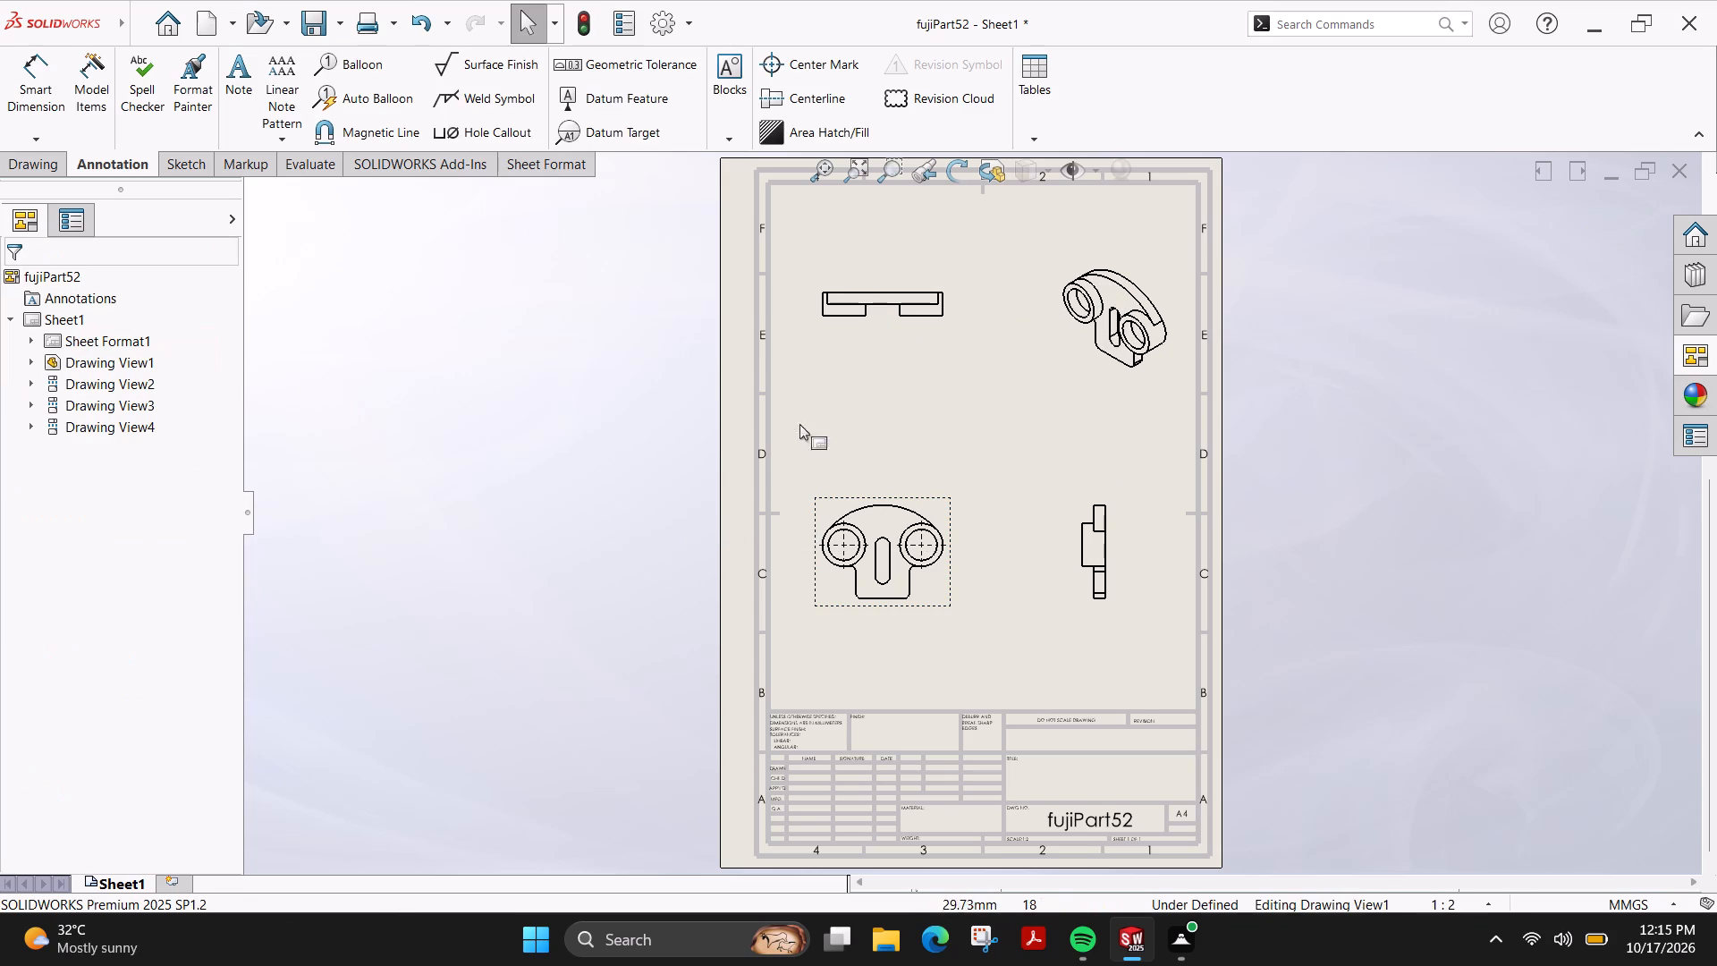
Set the front view's display style to Shaded With Edges.
left_click(947, 501)
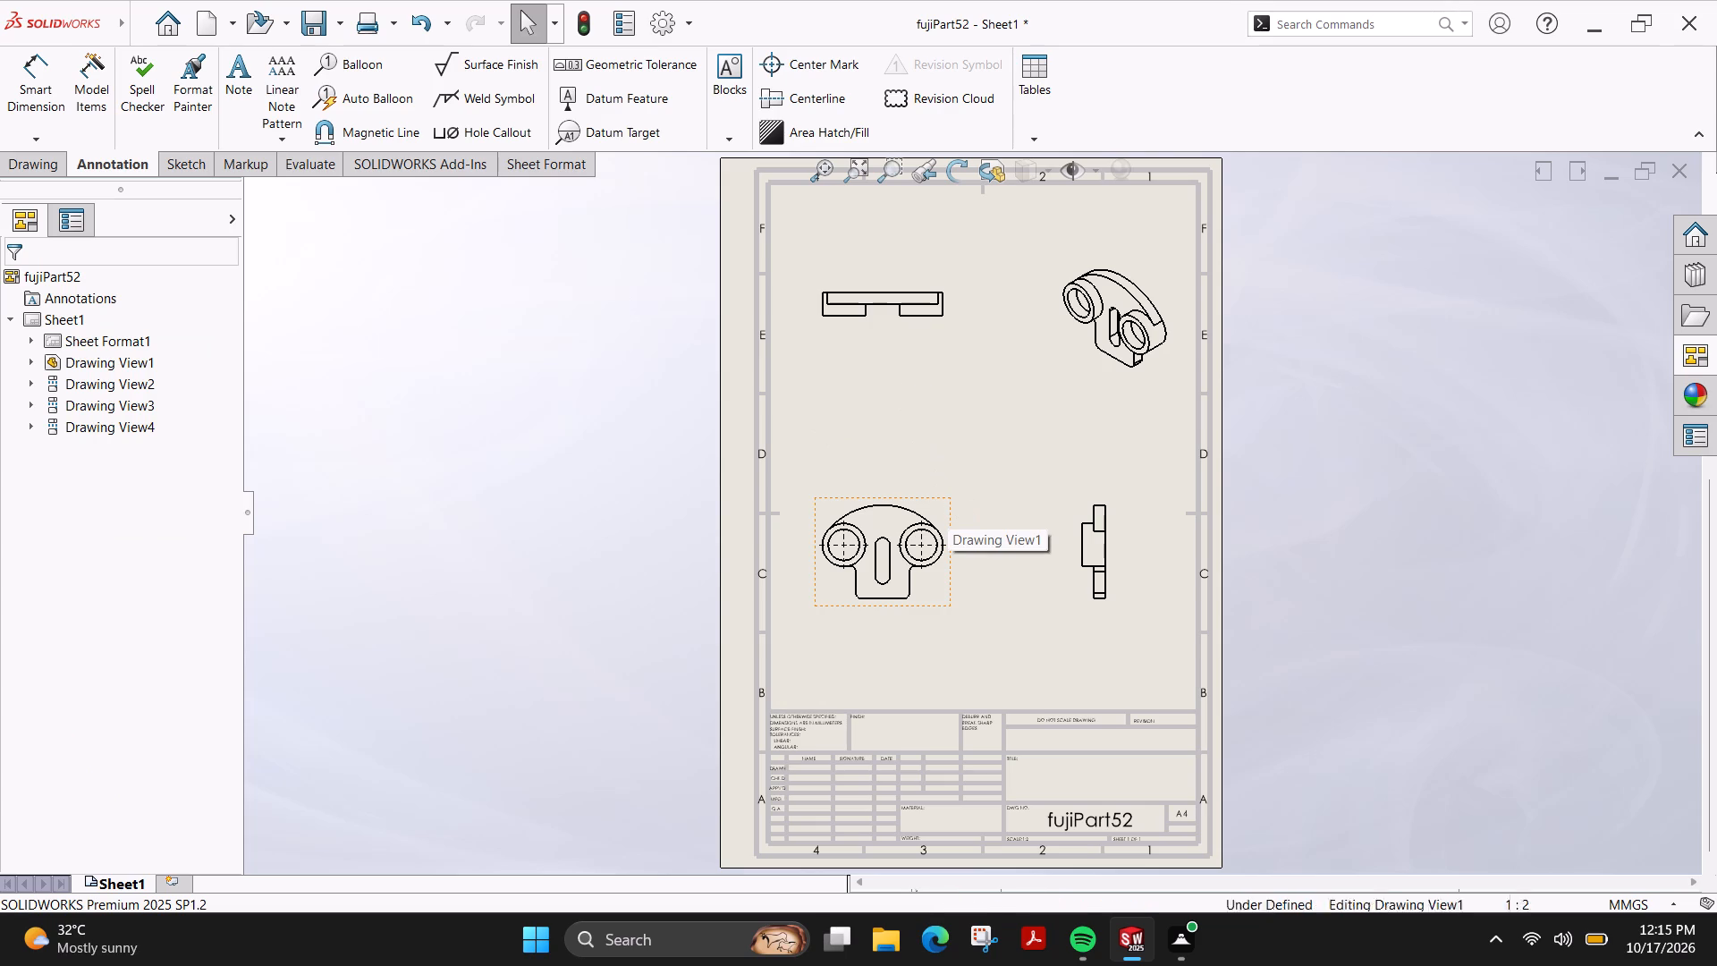
scroll(236, 719, "down", 6)
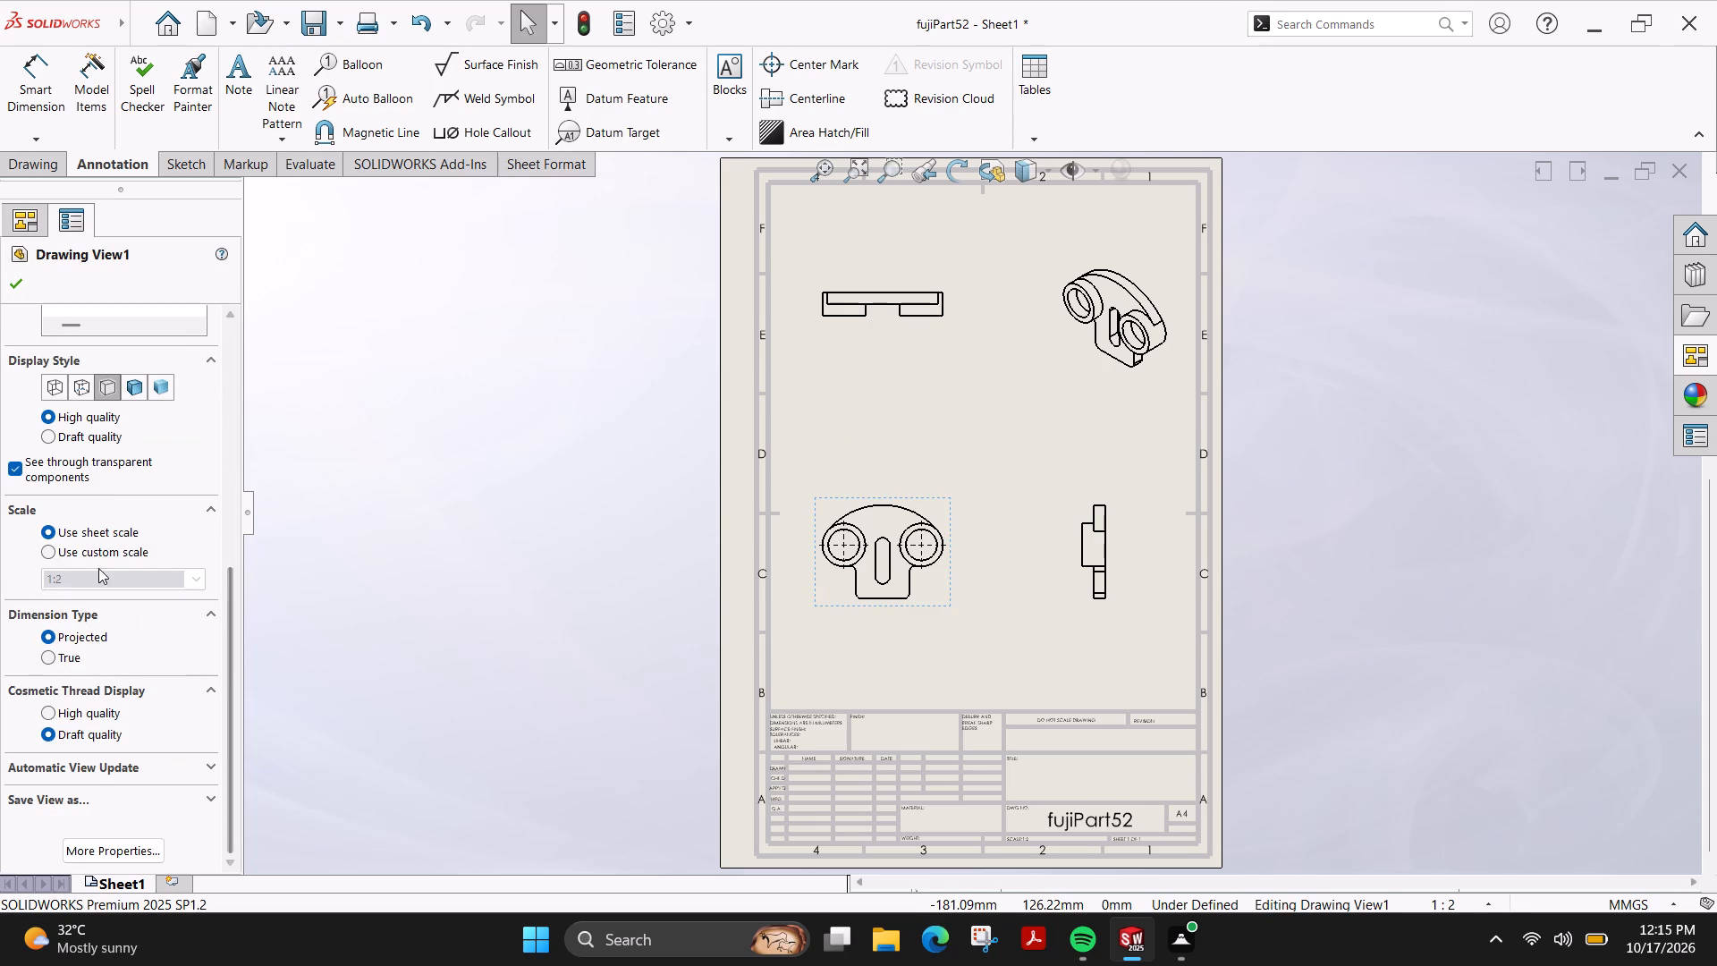
left_click(131, 391)
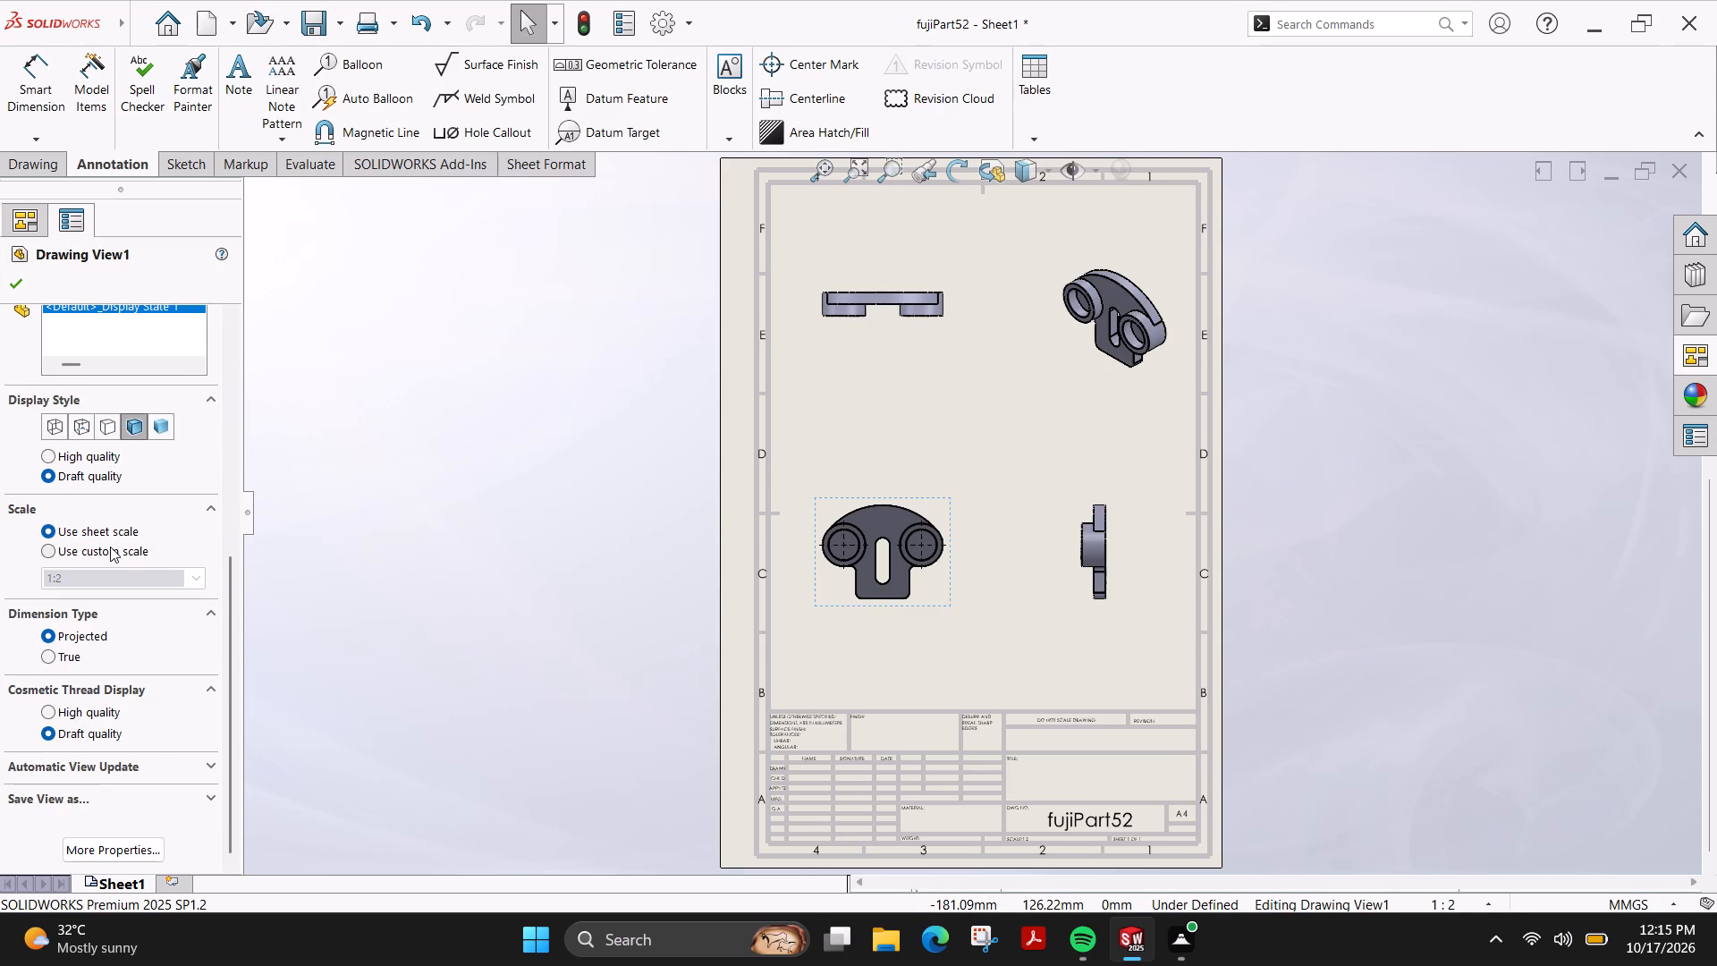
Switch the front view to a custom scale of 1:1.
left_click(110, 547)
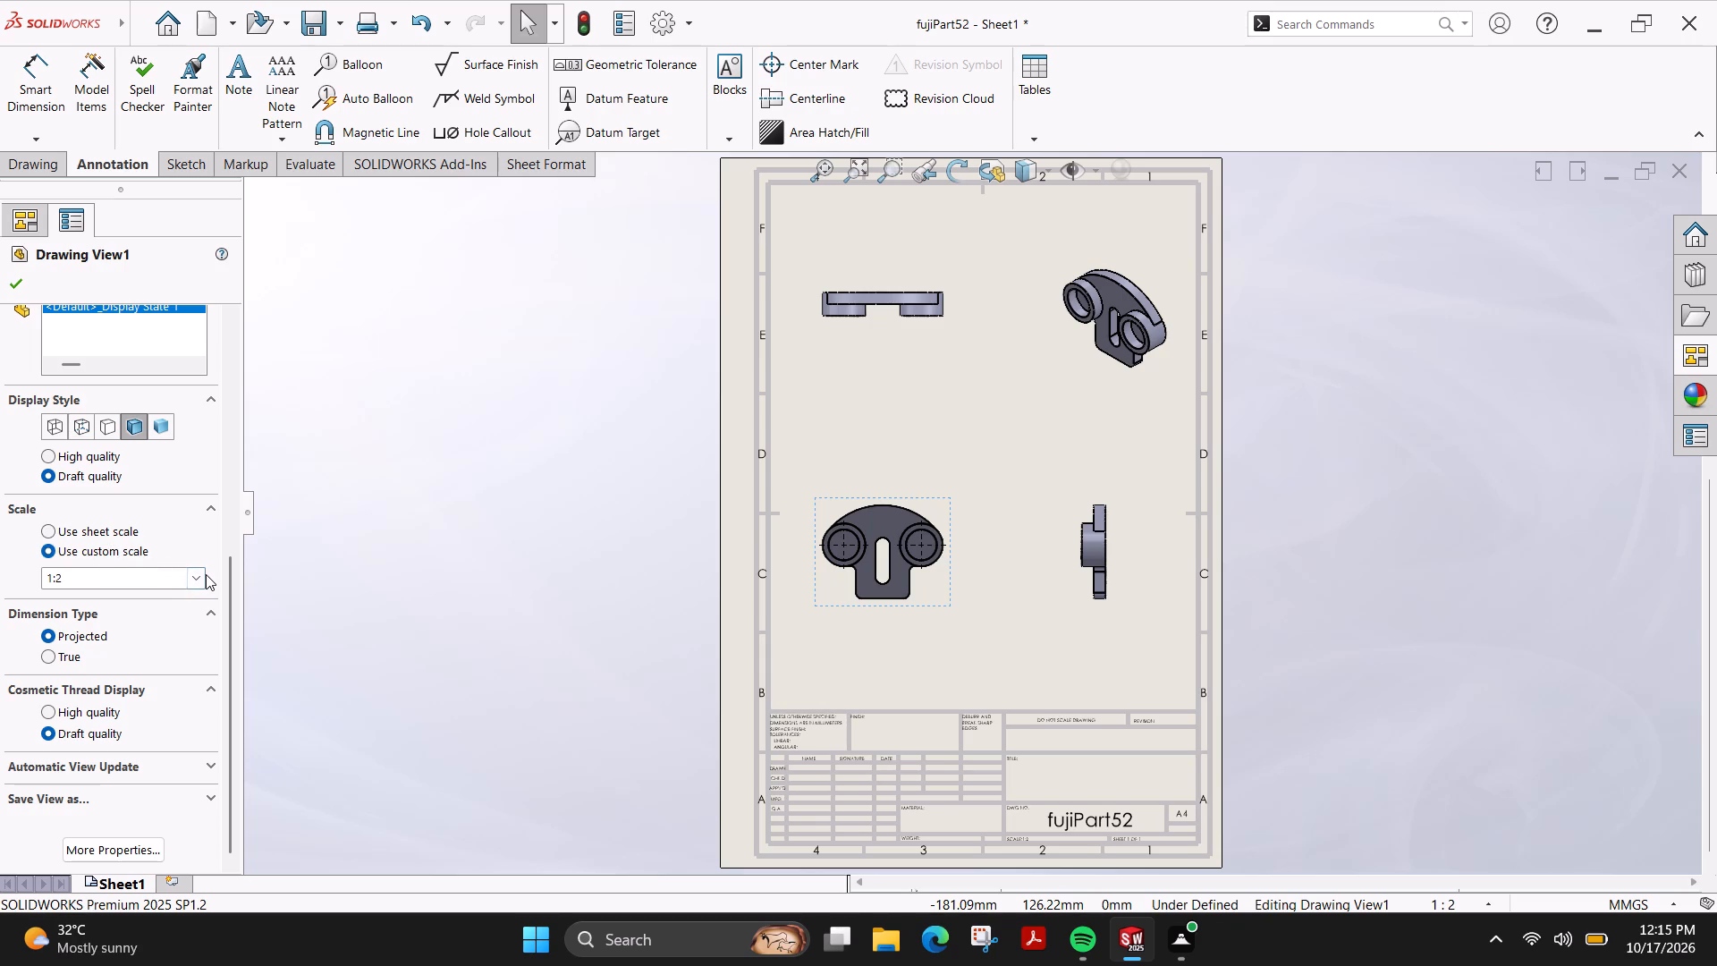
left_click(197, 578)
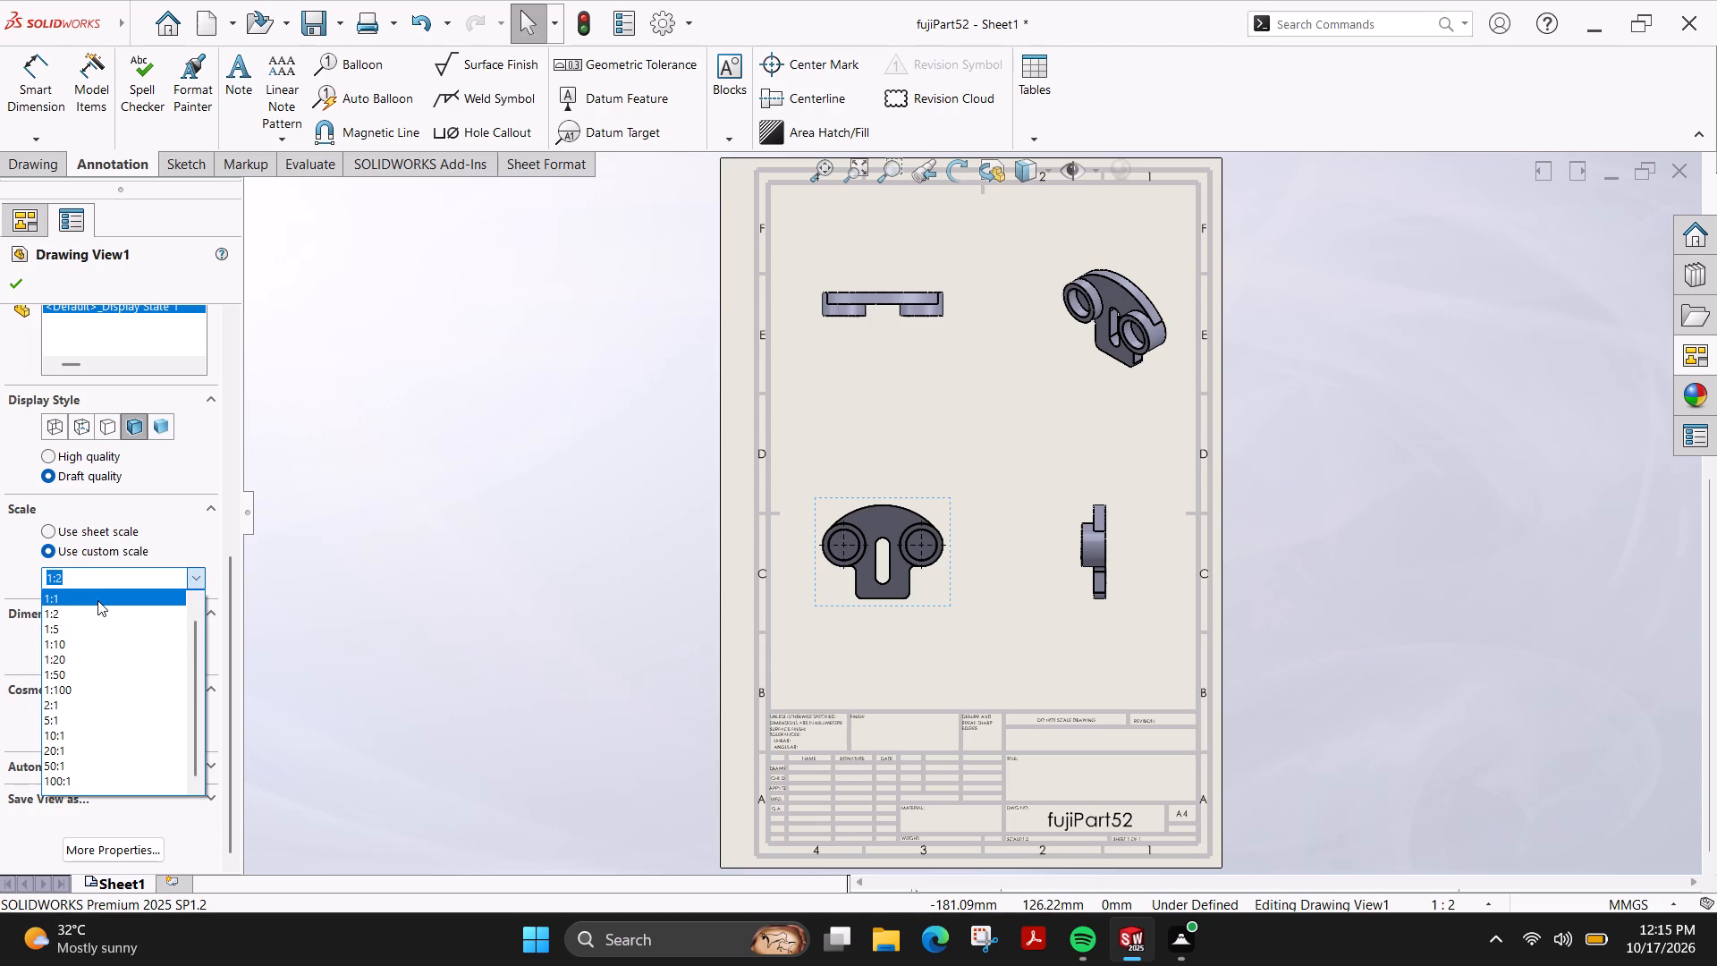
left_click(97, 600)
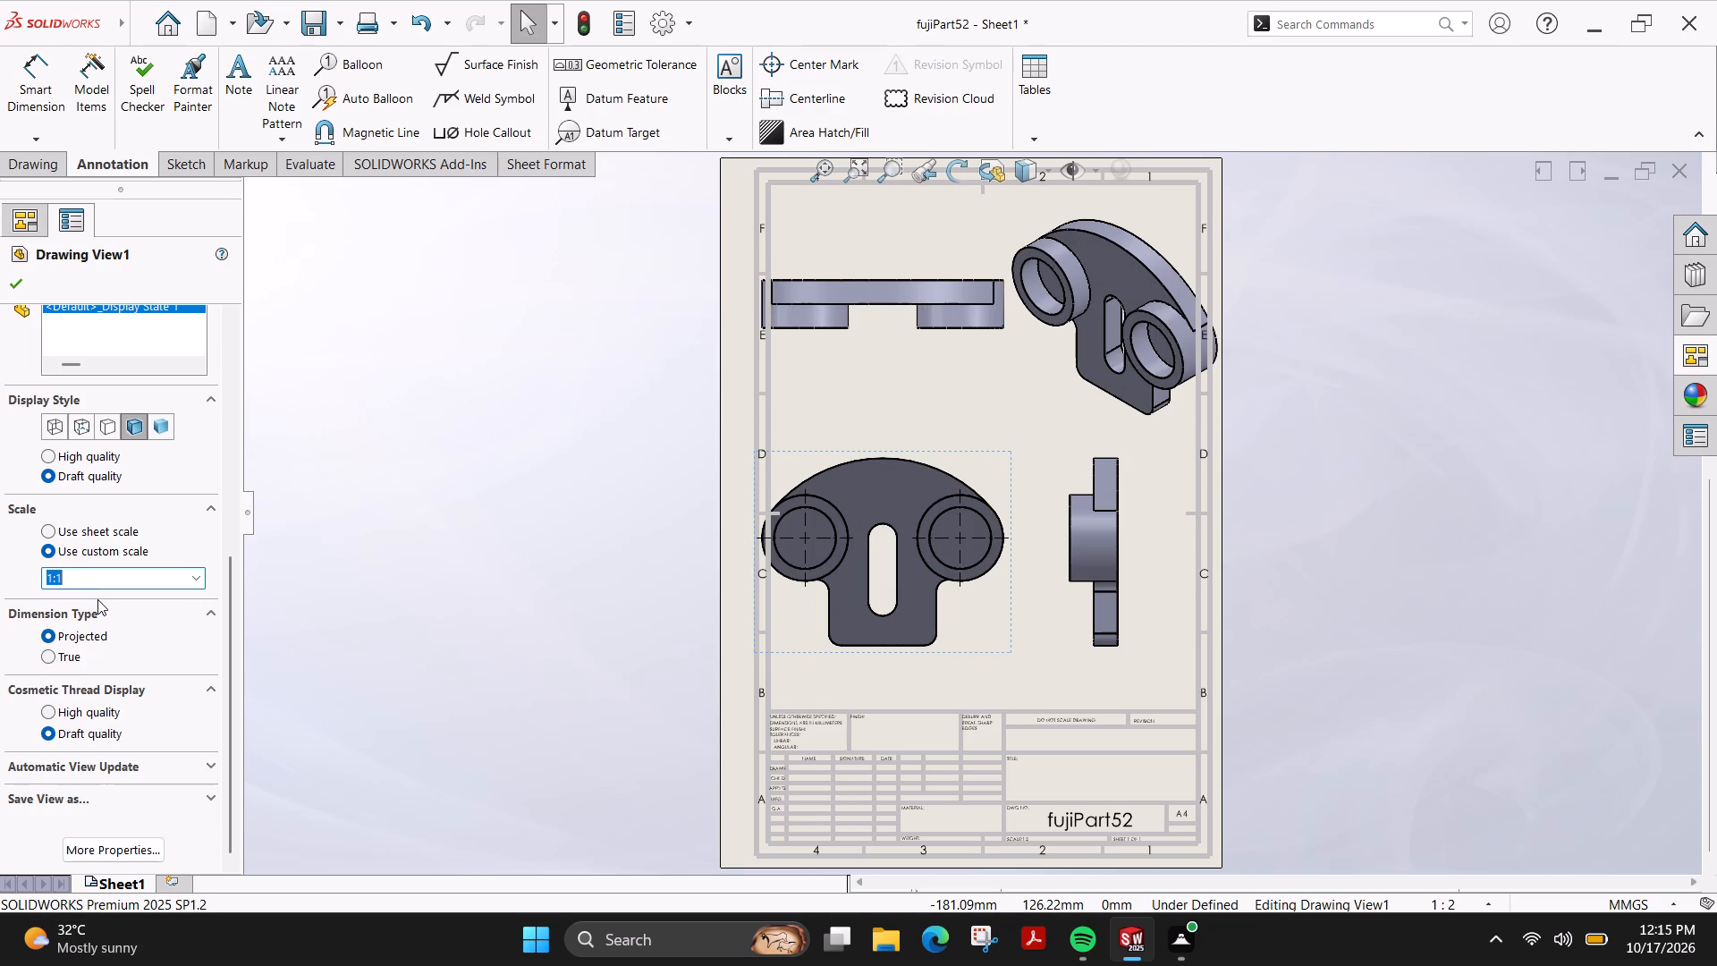
Set the front view's custom scale to 1:2.
left_click(190, 577)
left_click(126, 618)
left_click(26, 275)
Dimension the horizontal distance between the centre marks of the two rings, placed above the front view.
scroll(1042, 569, "down", 2)
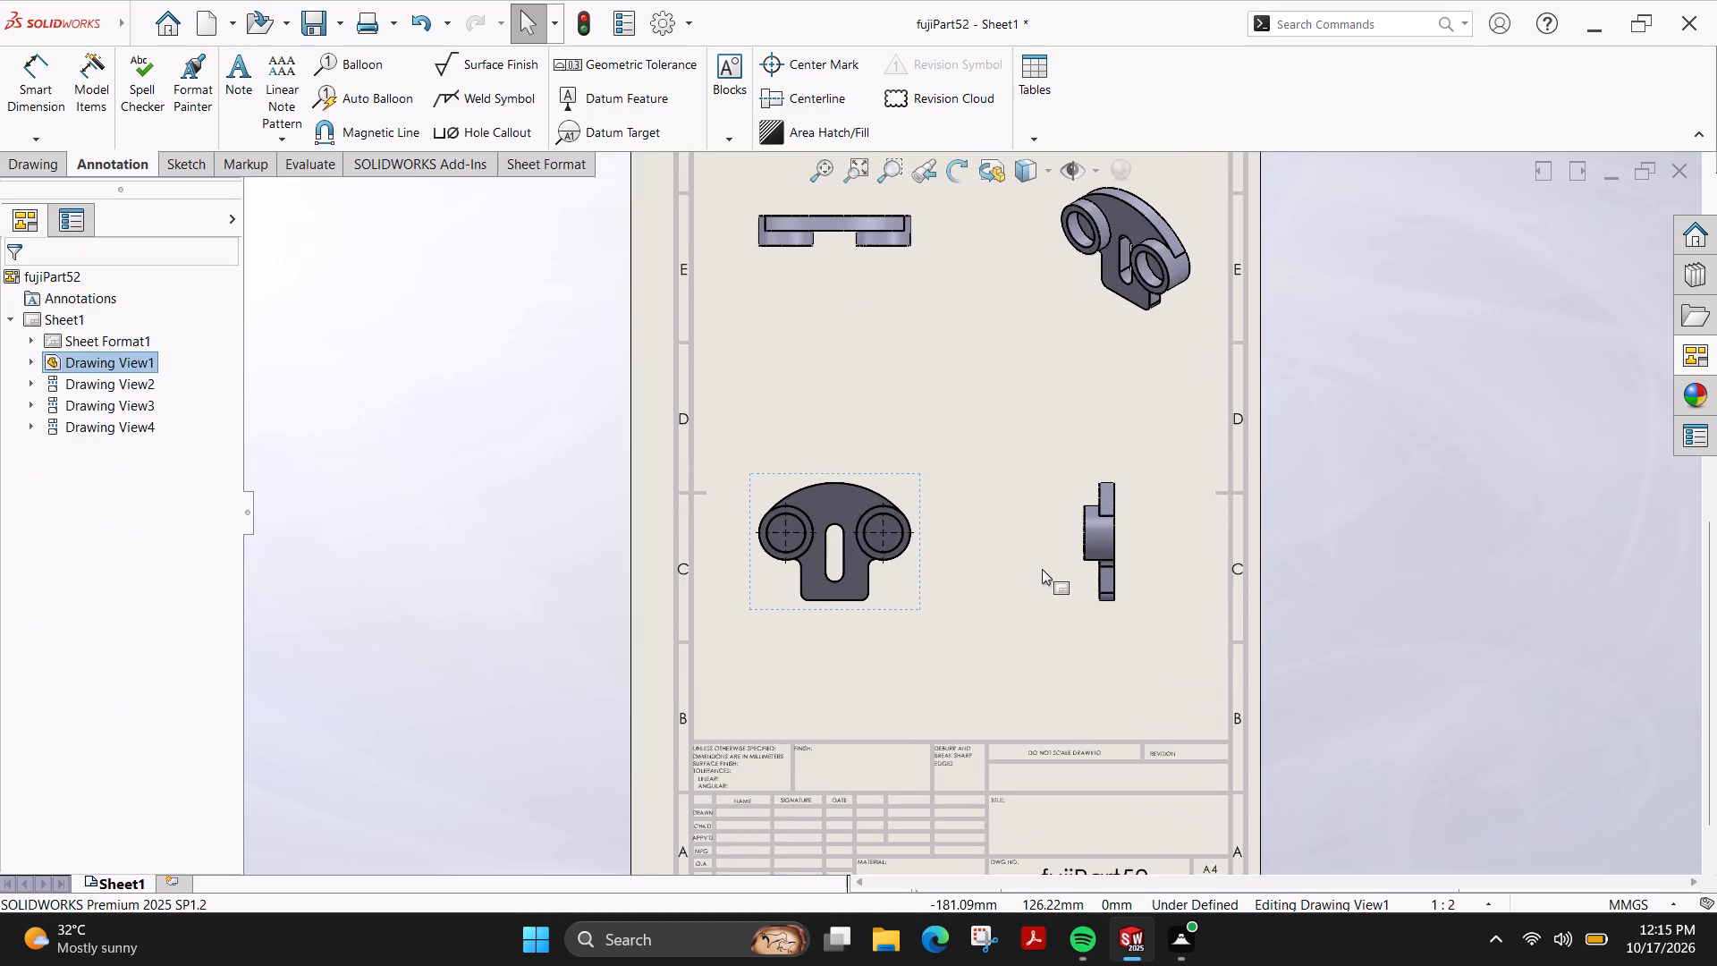
scroll(1042, 569, "down", 3)
scroll(857, 531, "down", 1)
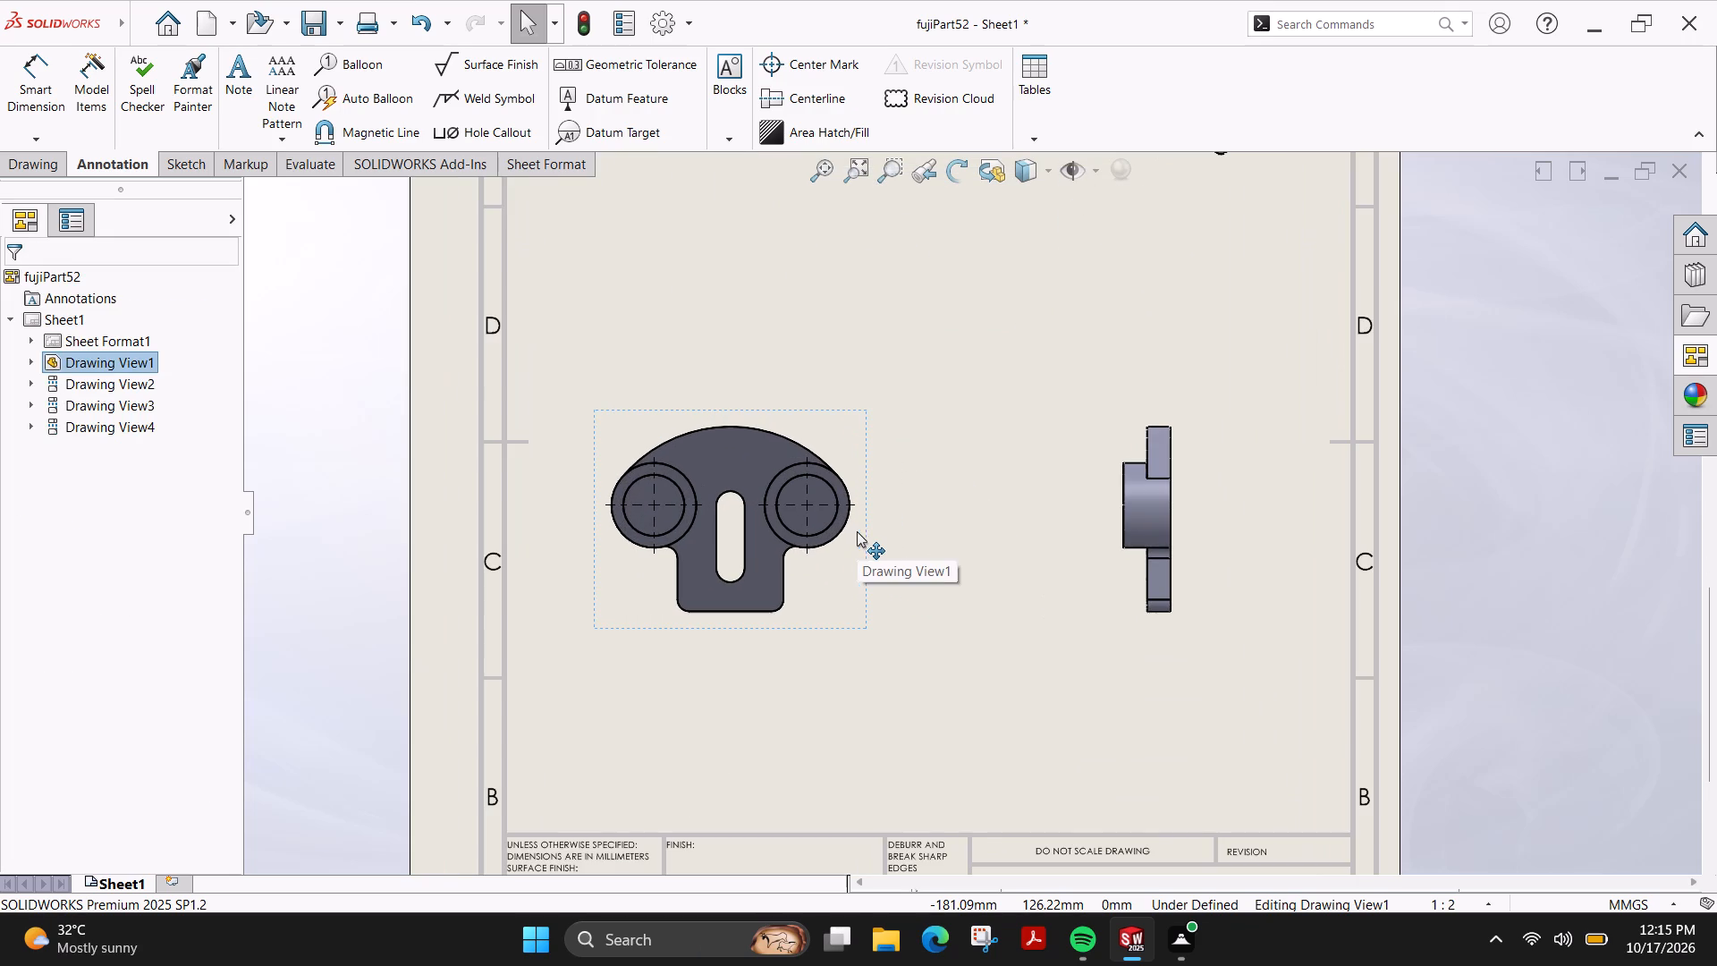
left_click(22, 89)
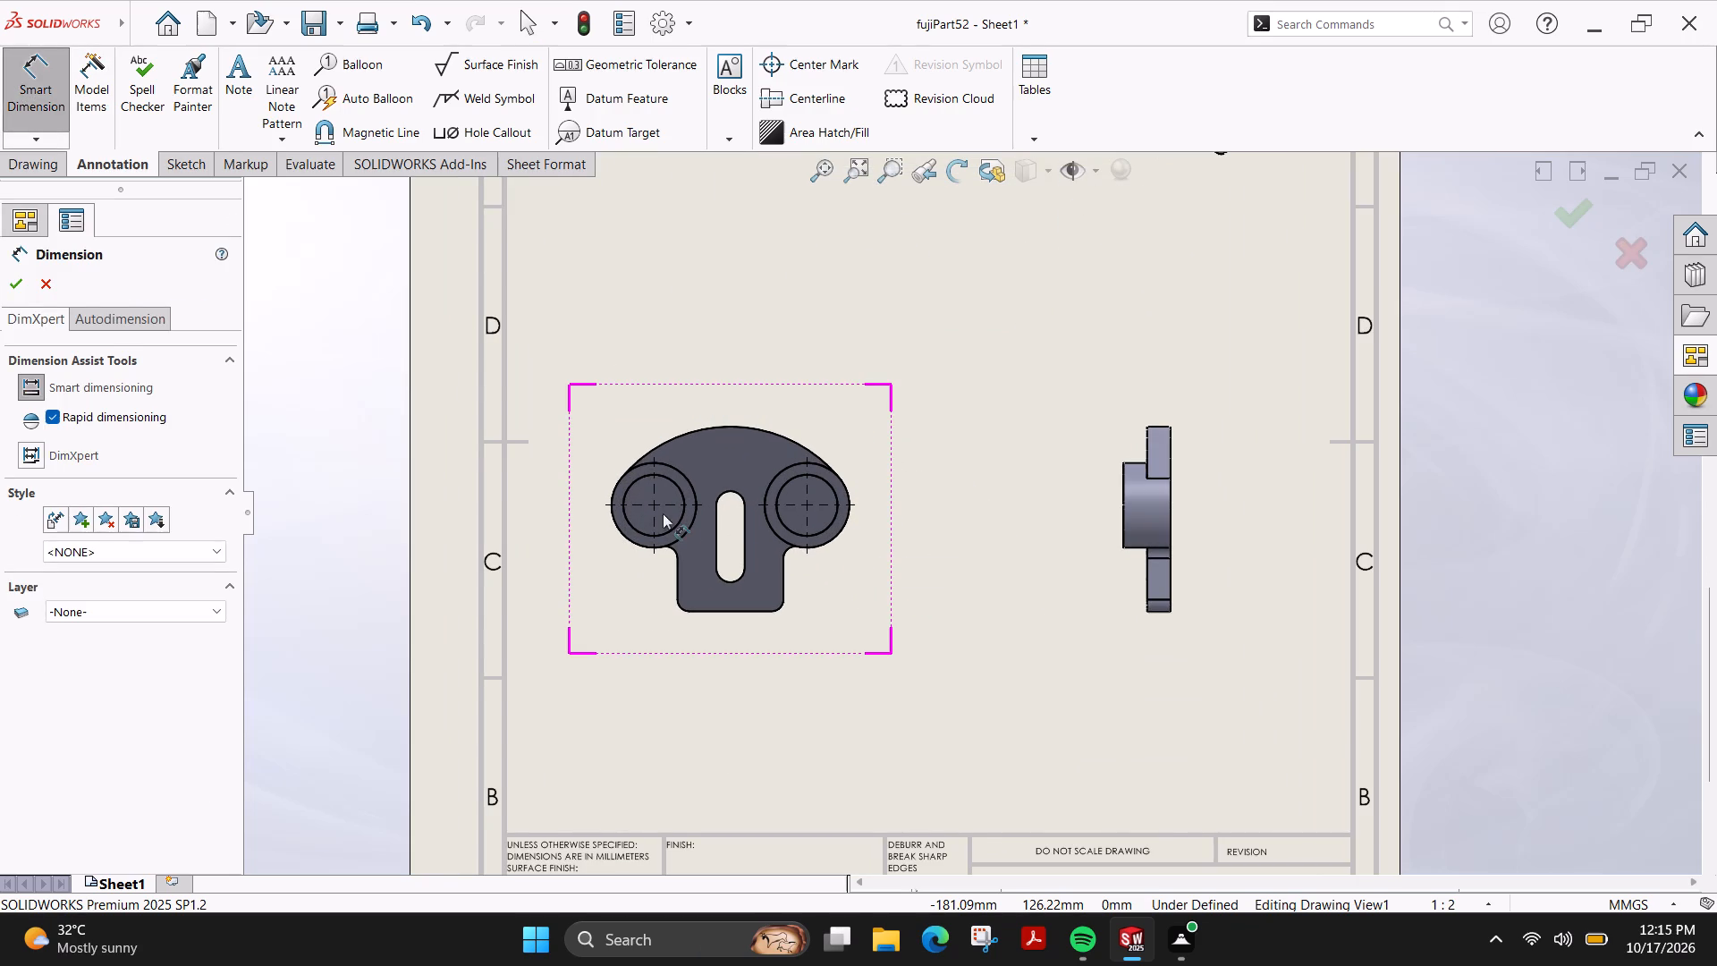
left_click(652, 488)
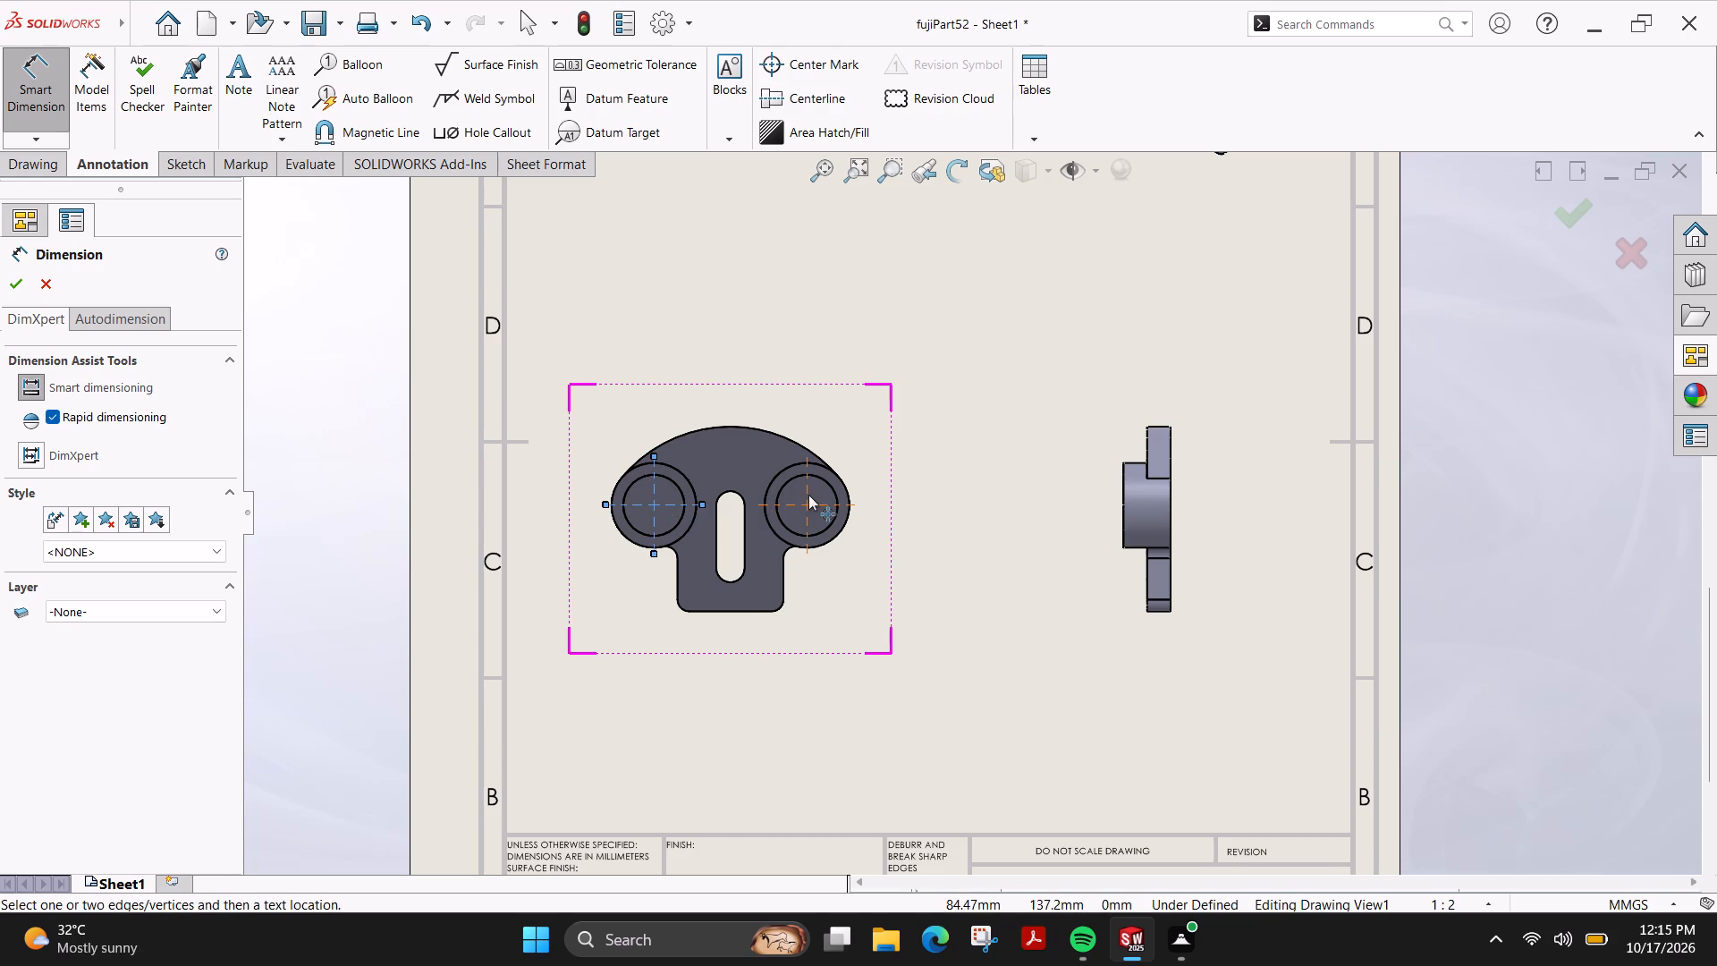
left_click(807, 490)
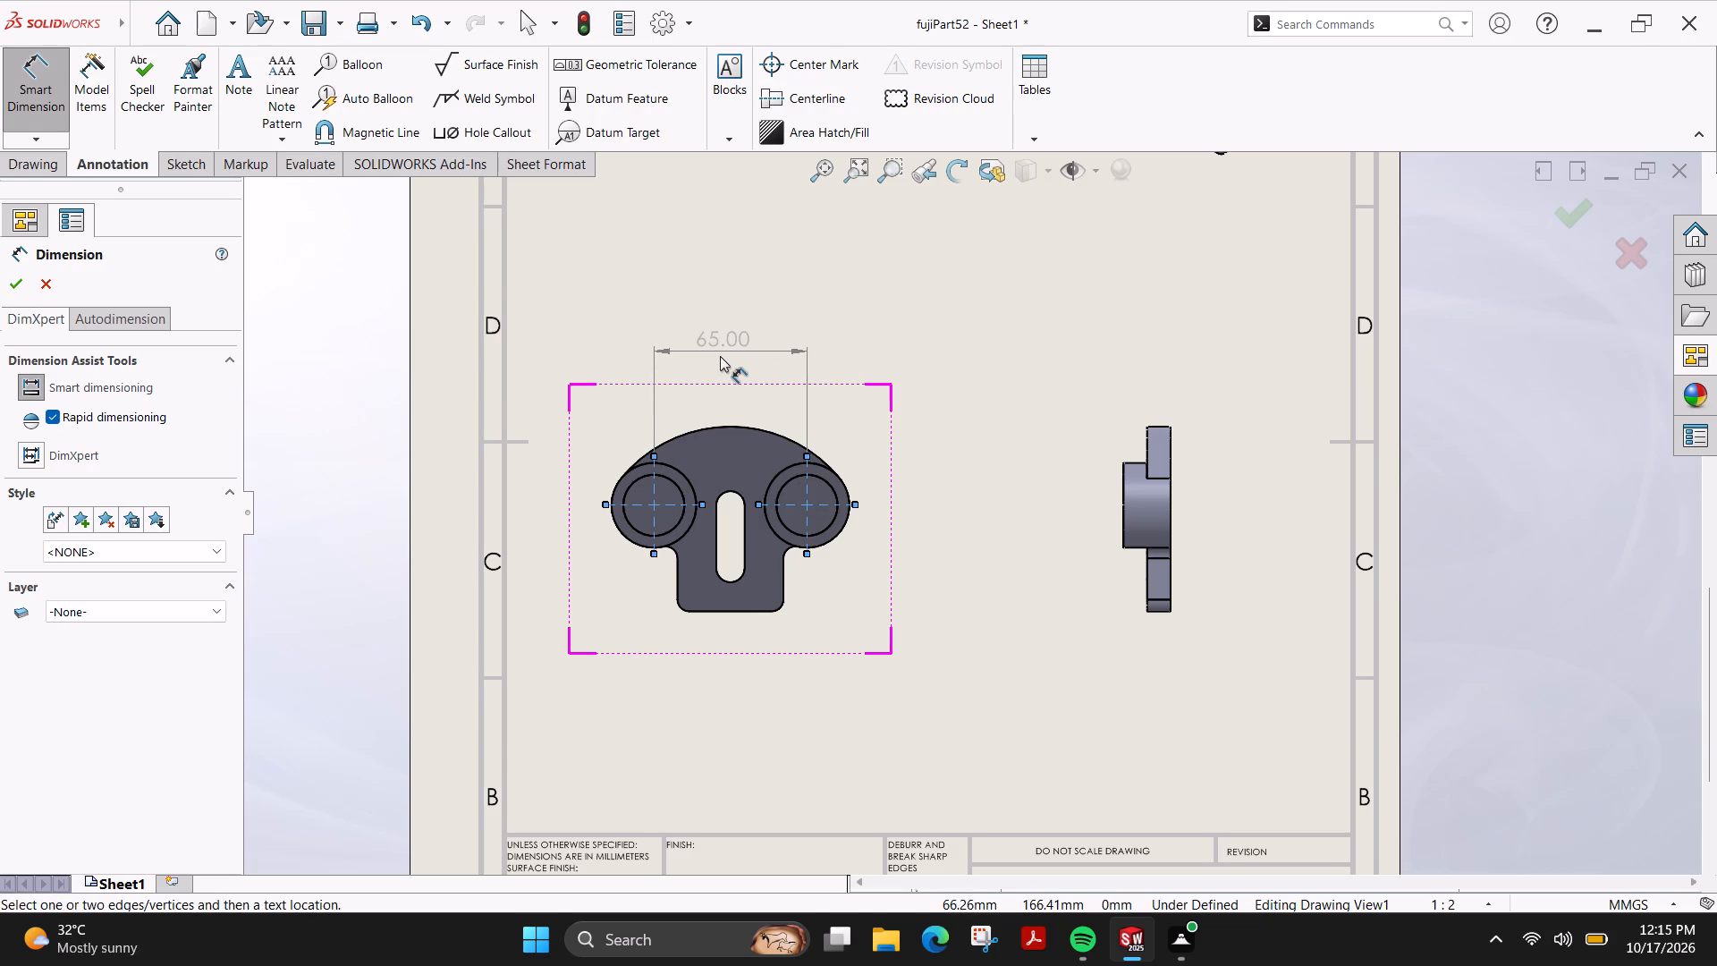
left_click(725, 350)
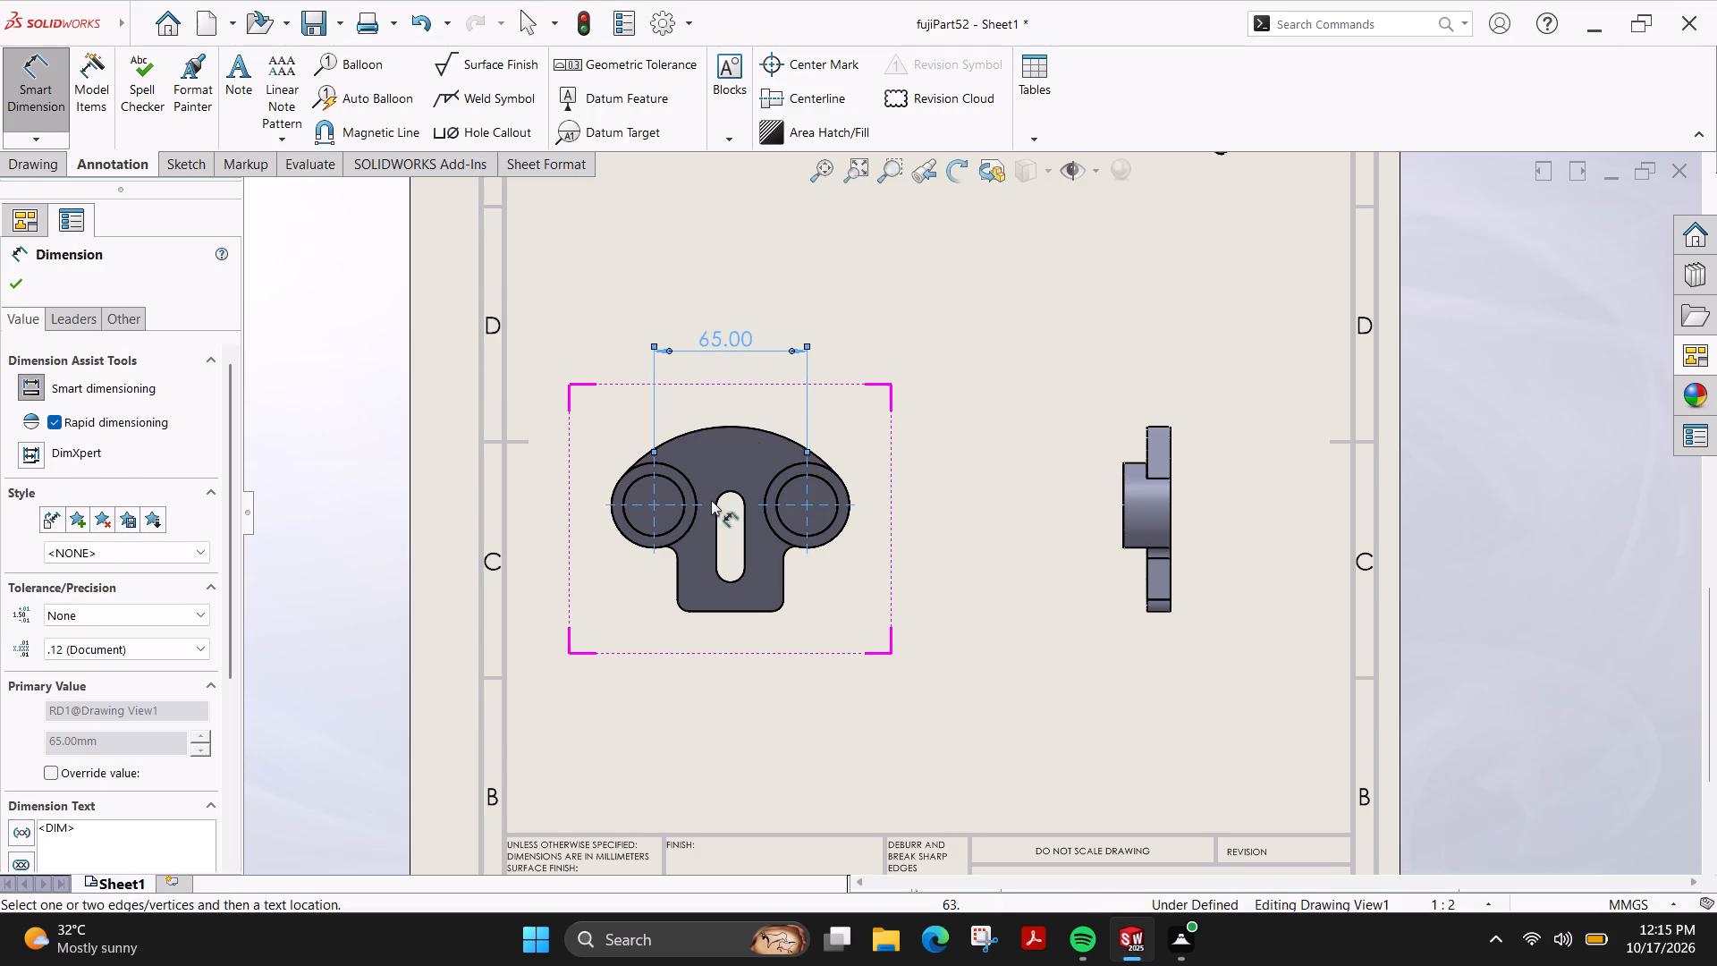
Add centre marks to the lower and upper arcs of the slot in the front view.
left_click(827, 71)
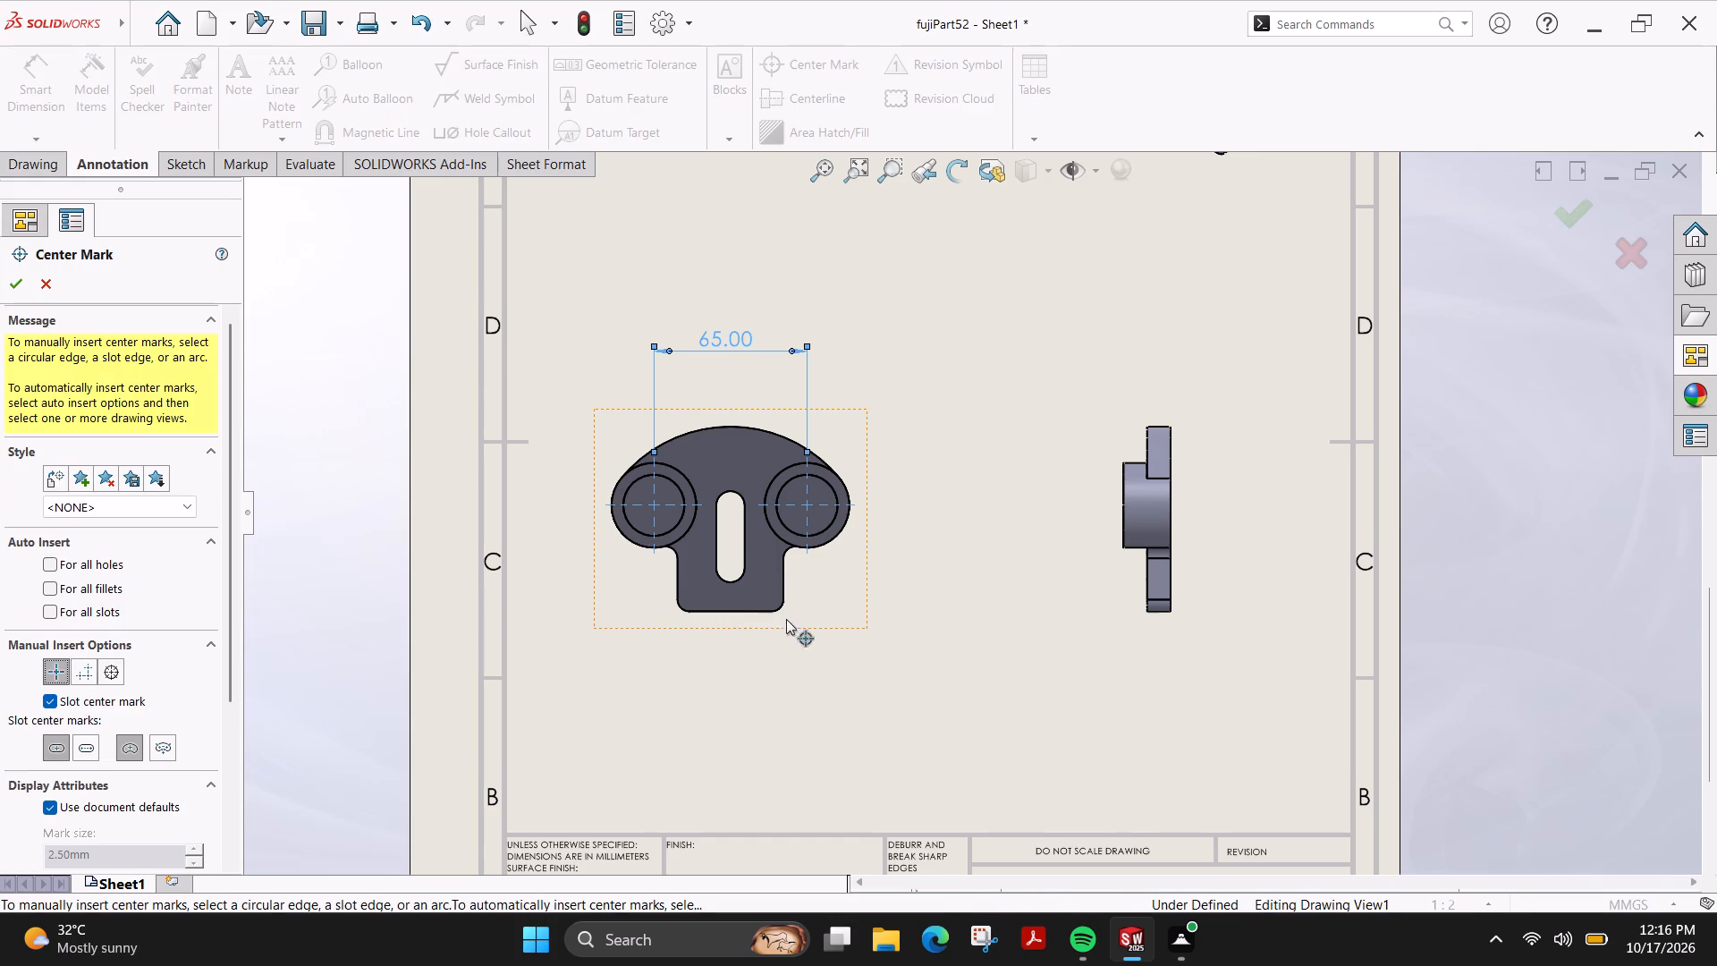
left_click(735, 582)
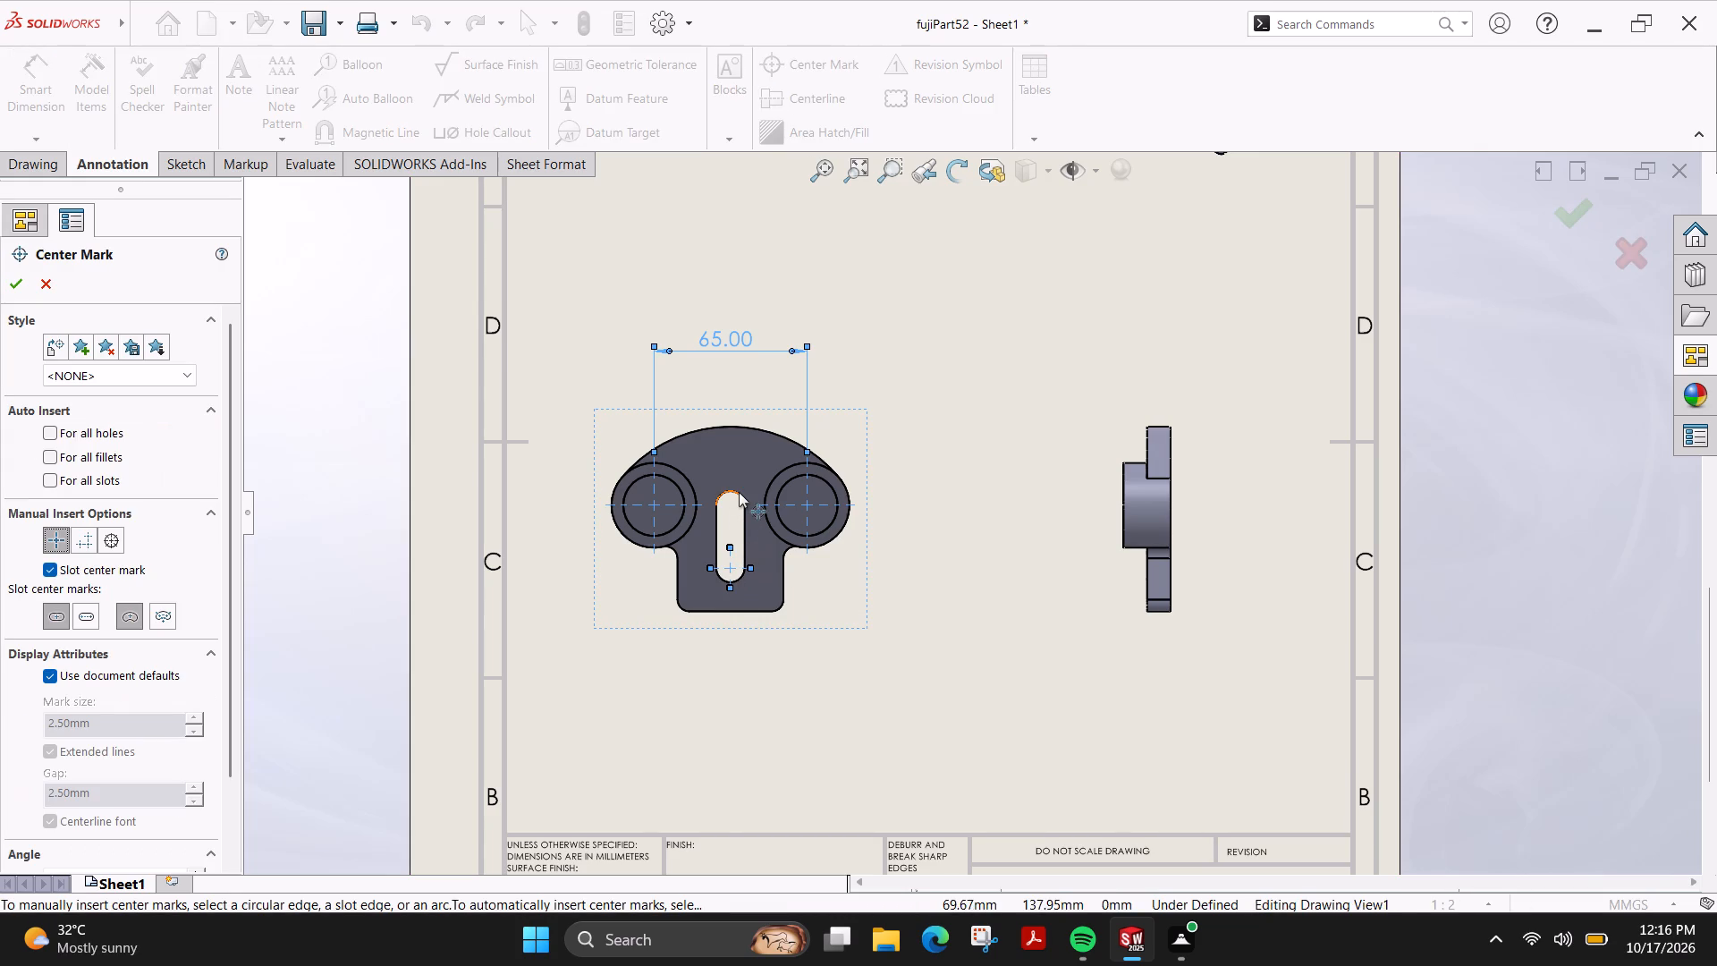
left_click(739, 492)
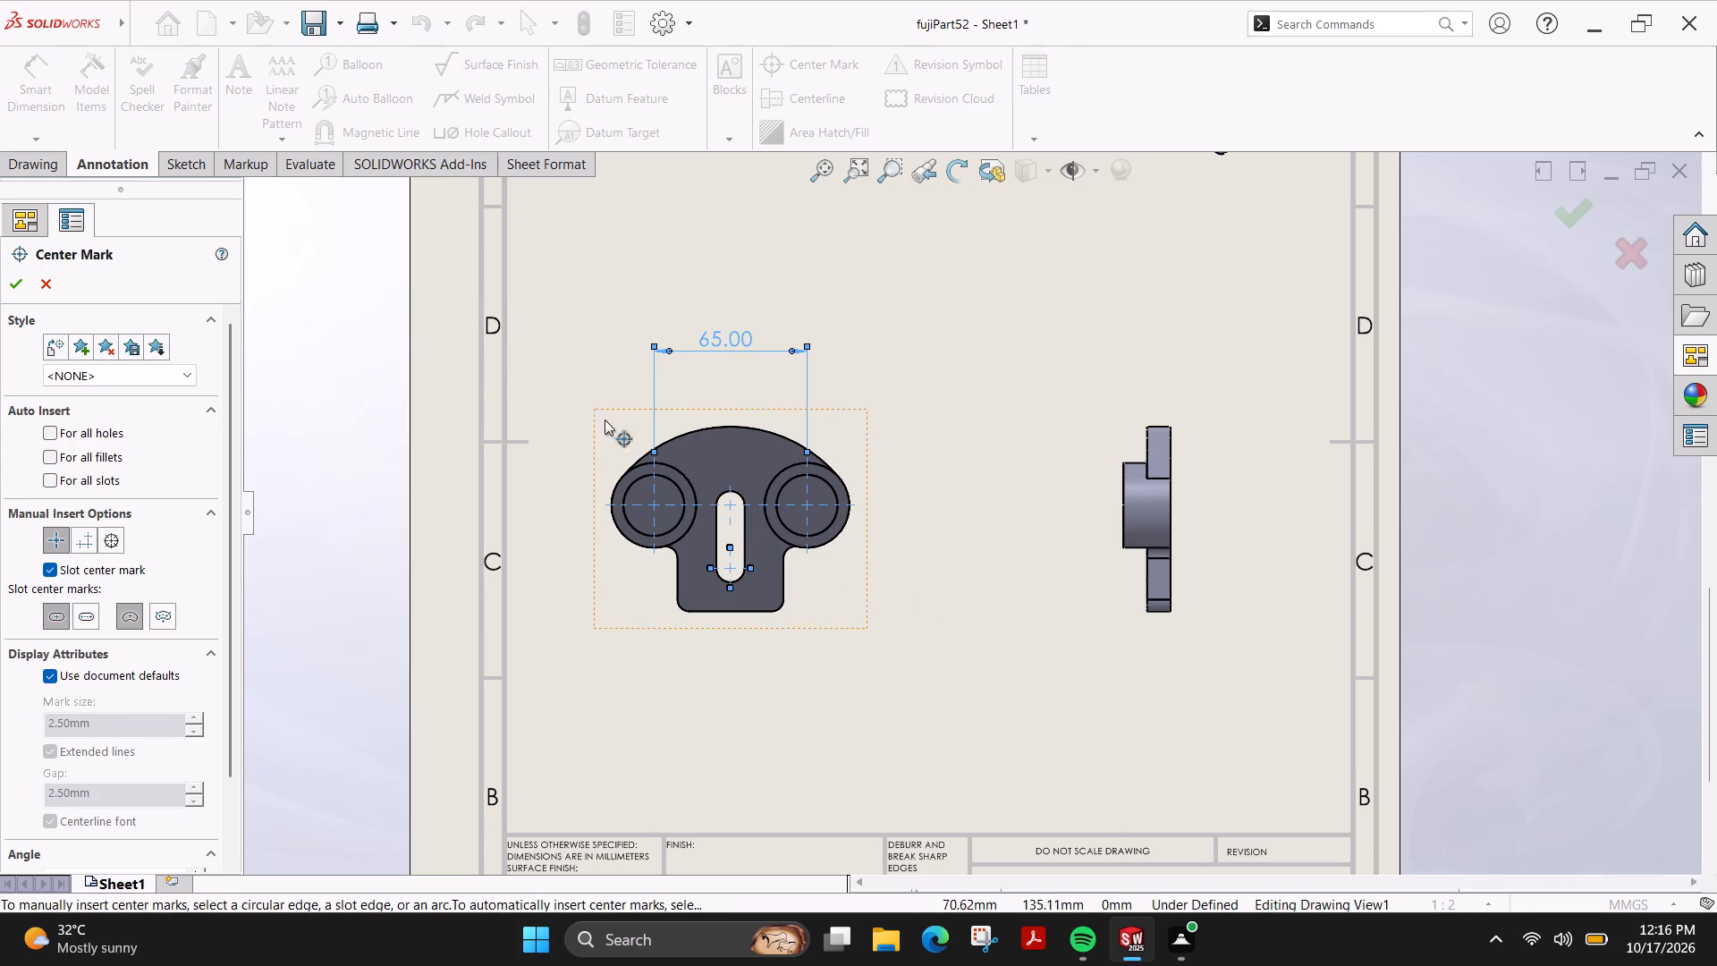
left_click(14, 288)
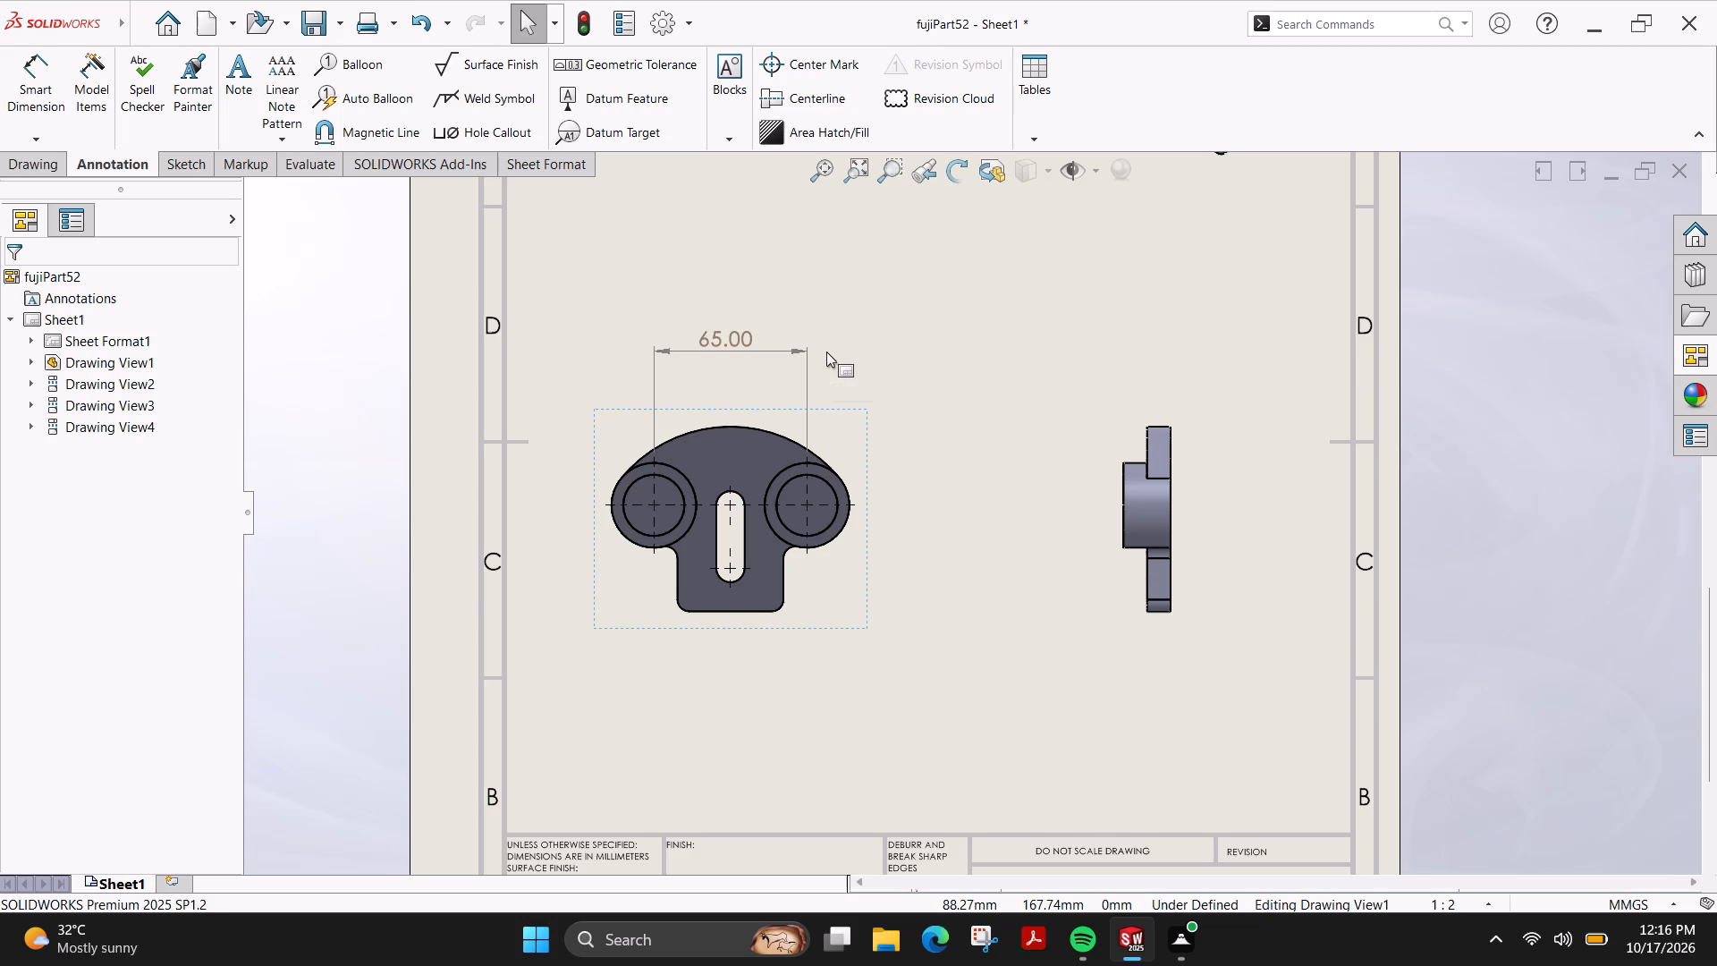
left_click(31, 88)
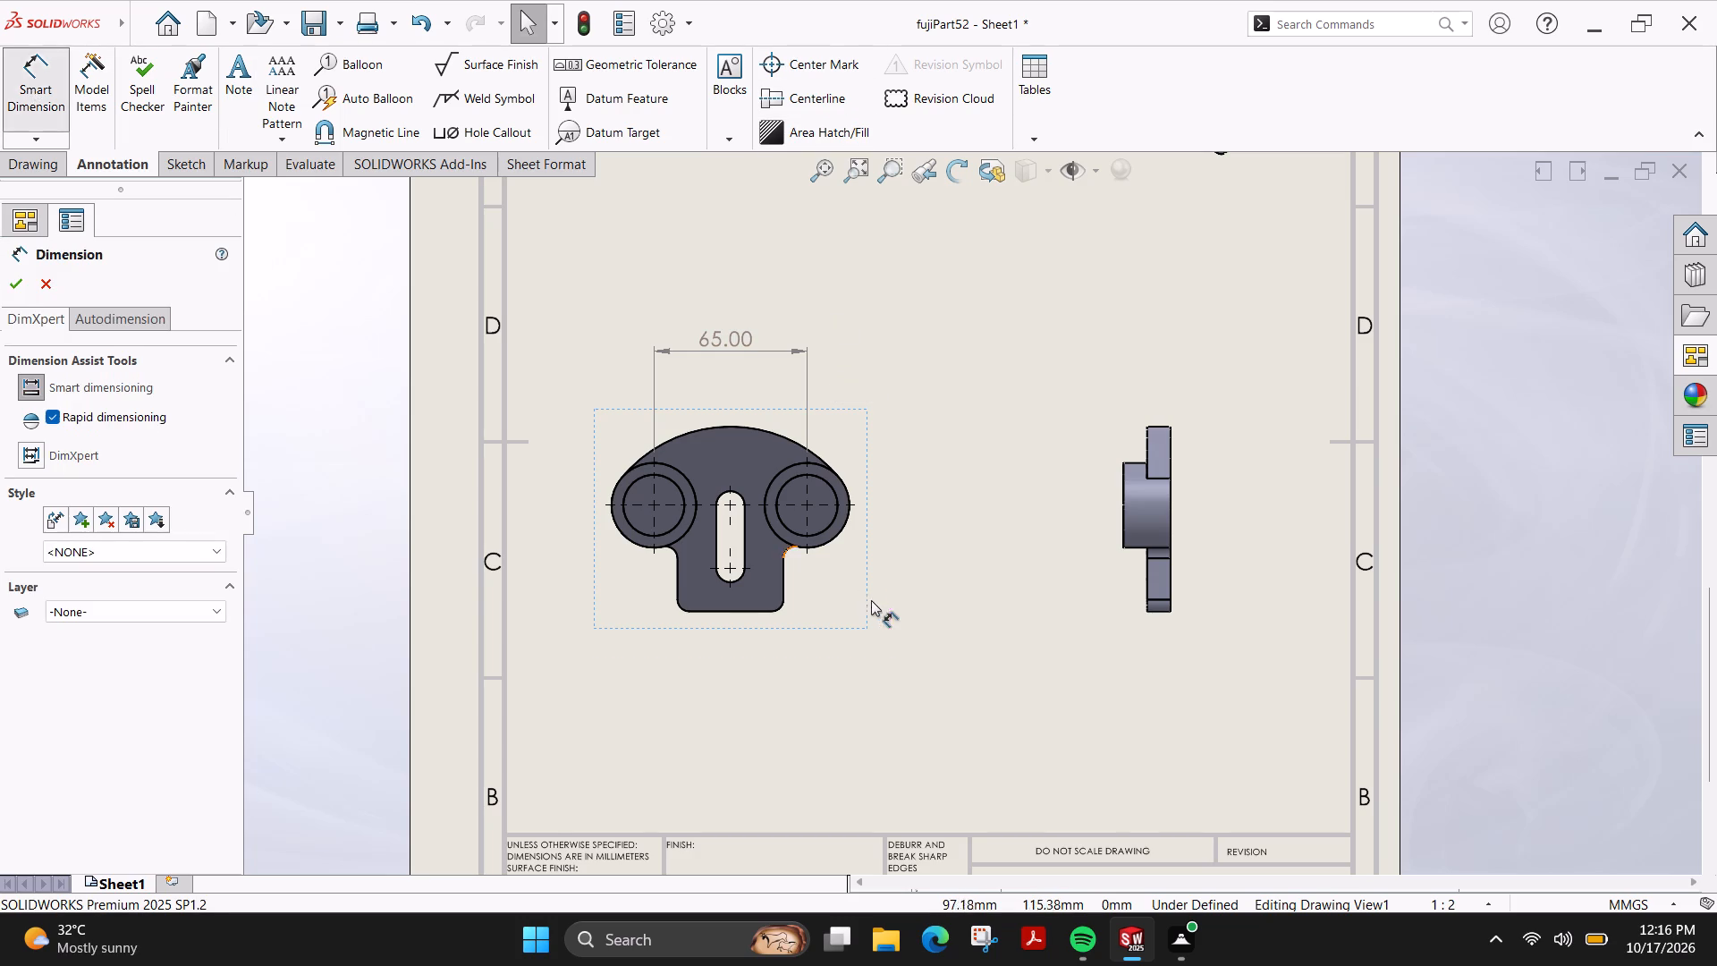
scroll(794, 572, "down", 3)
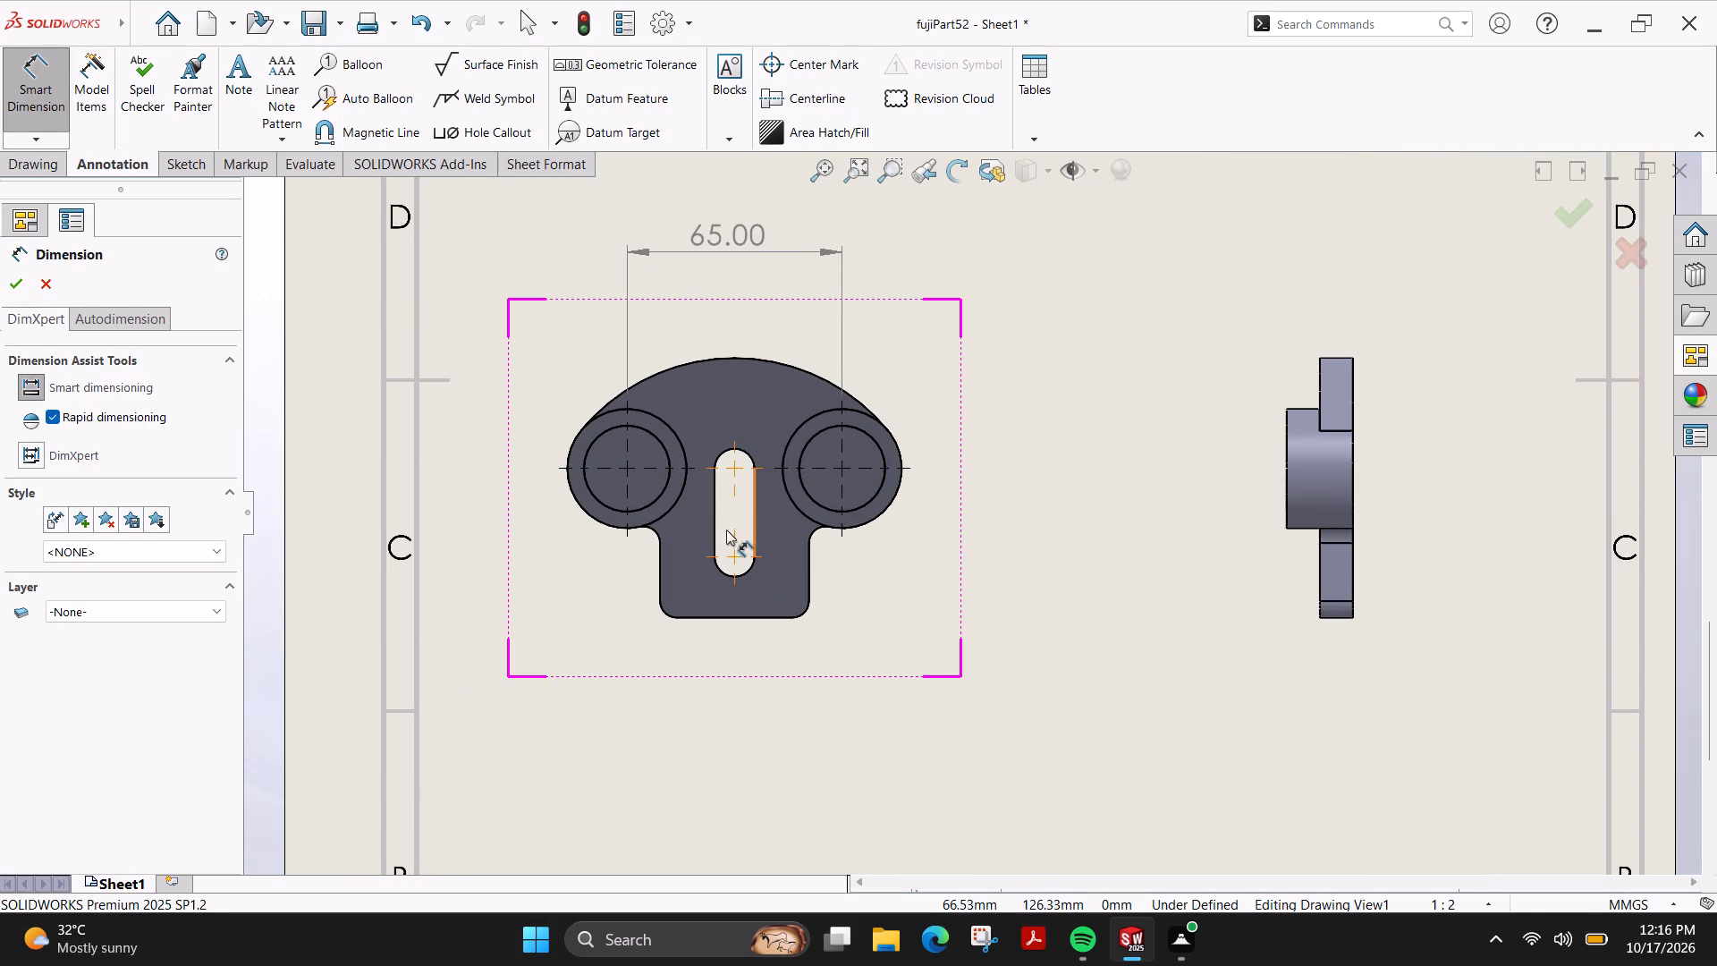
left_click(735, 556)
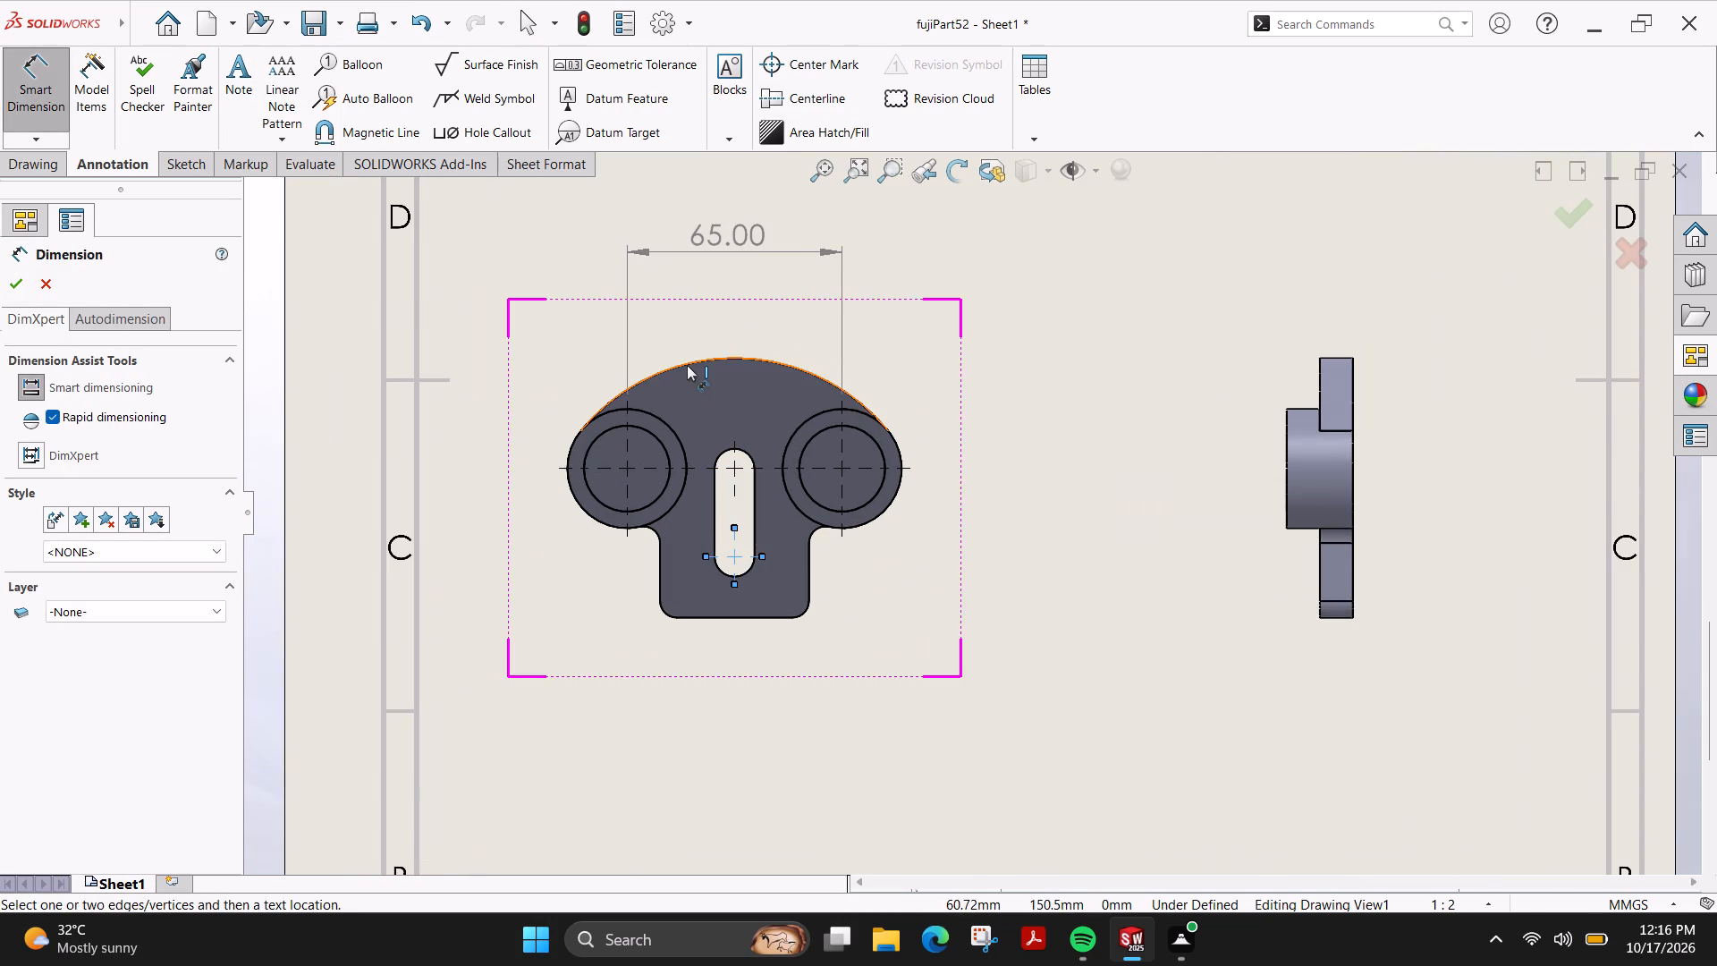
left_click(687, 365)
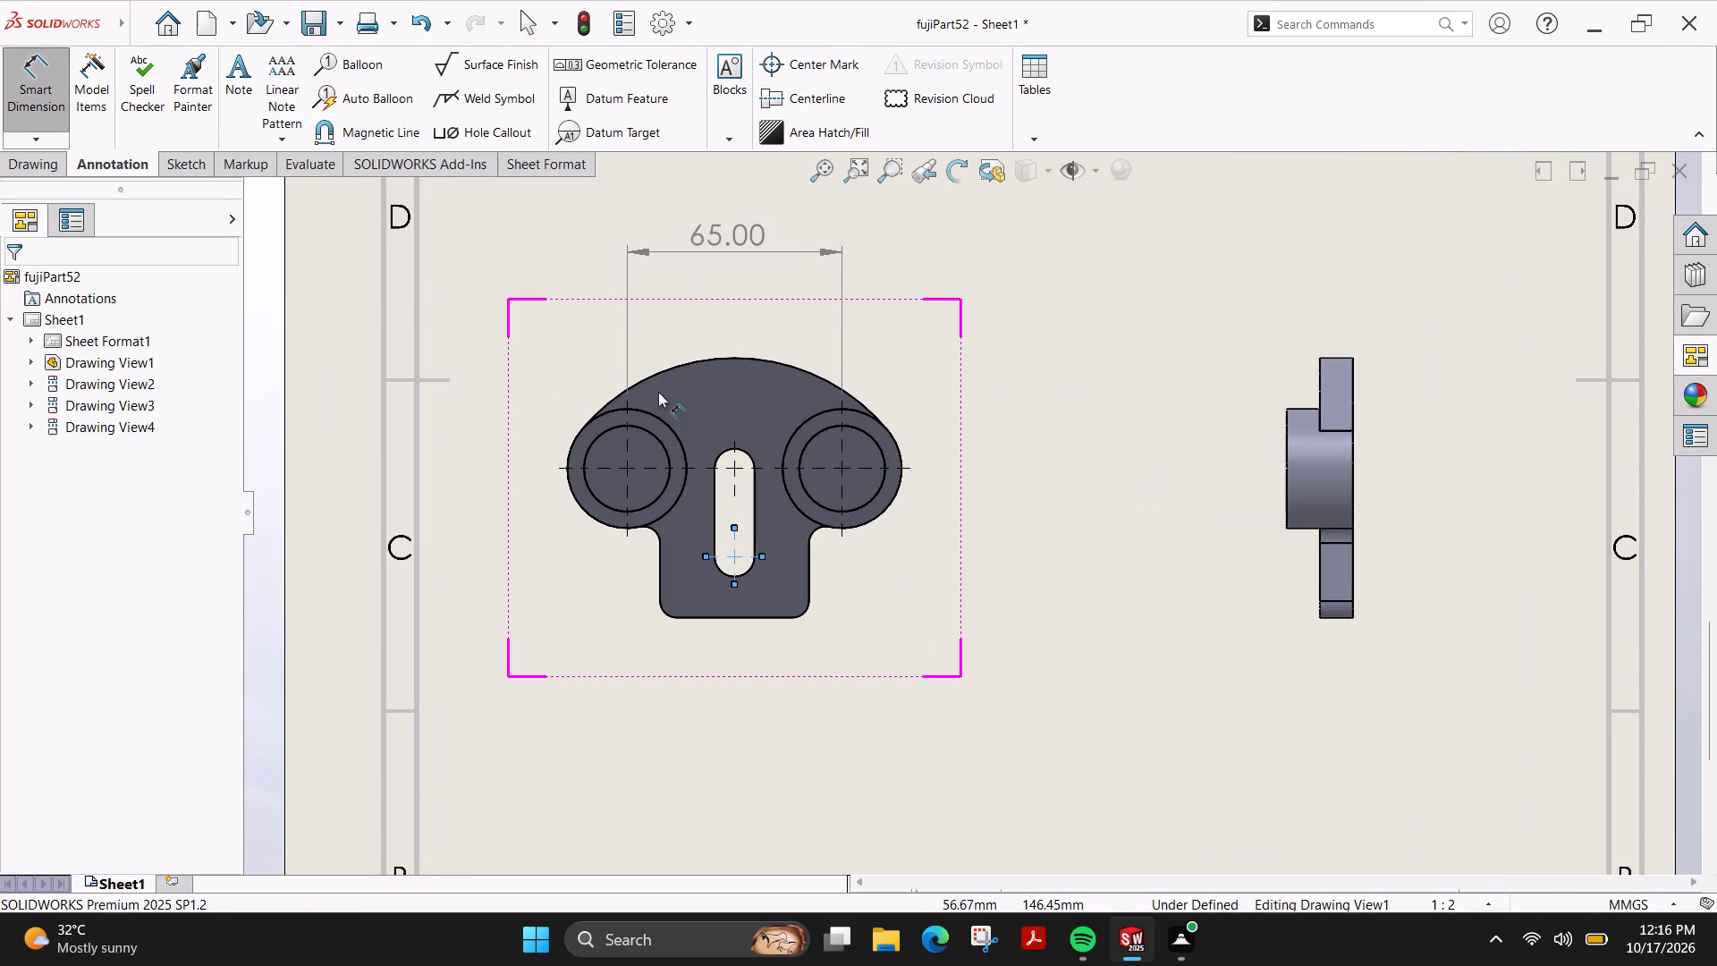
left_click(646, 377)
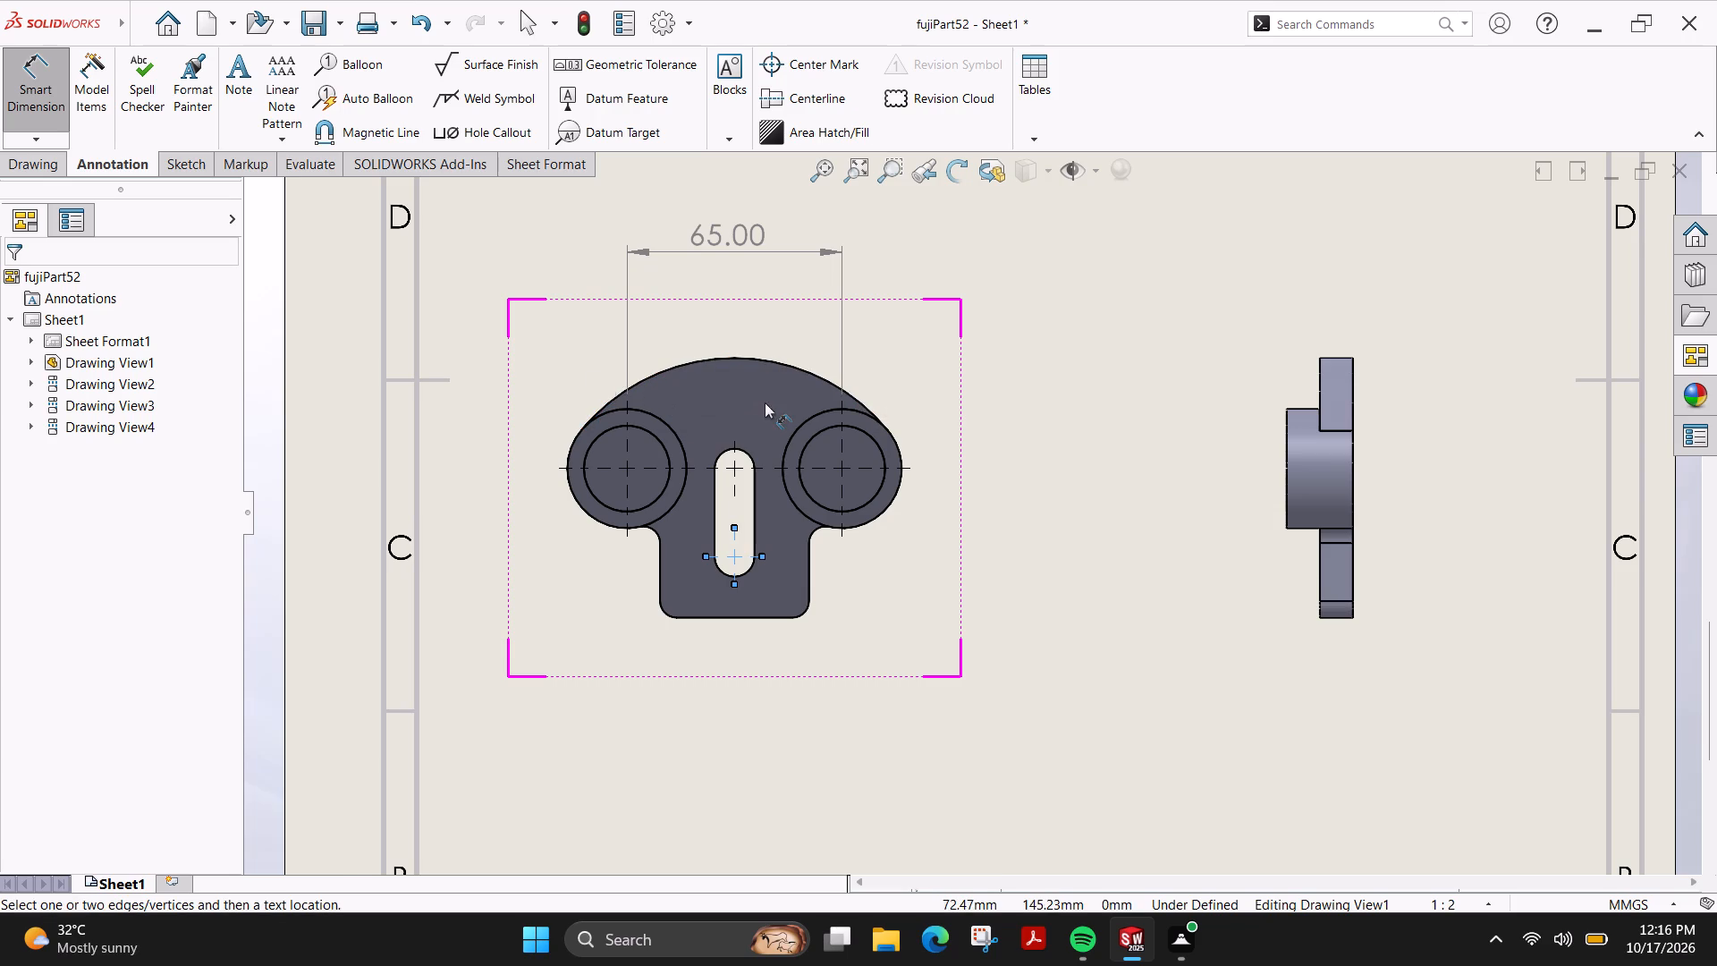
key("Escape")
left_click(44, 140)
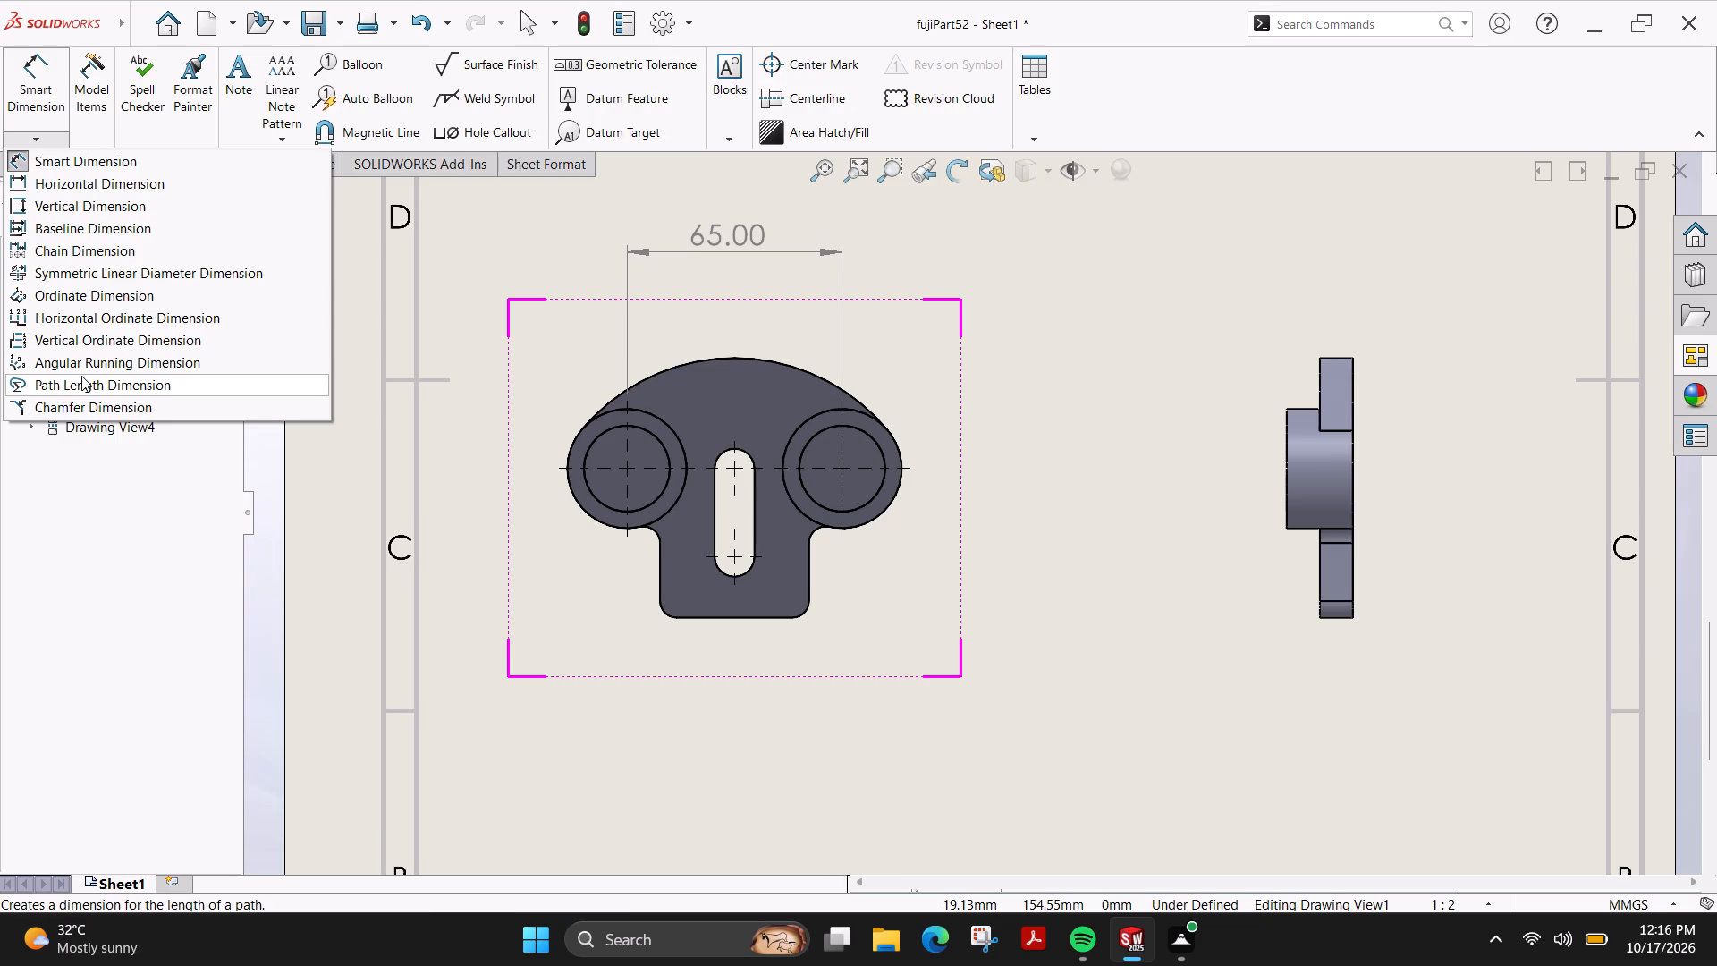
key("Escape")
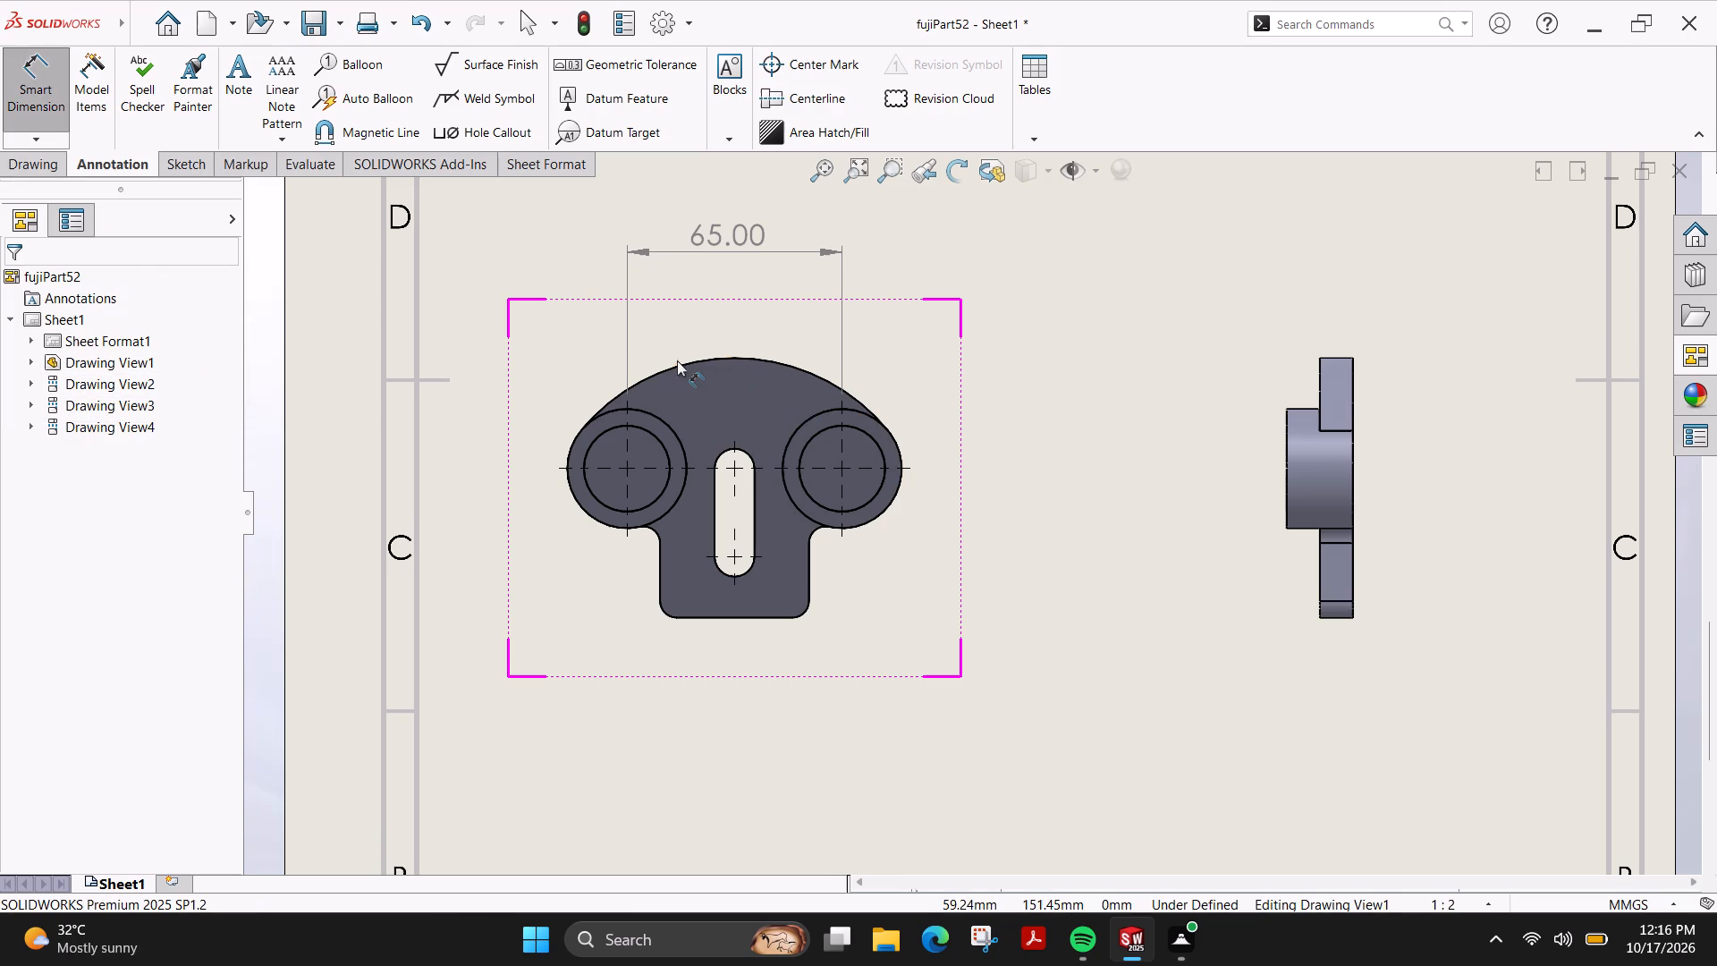
Dimension the radius of the plate's large top arc in the front view, placed above the left ring.
left_click(685, 365)
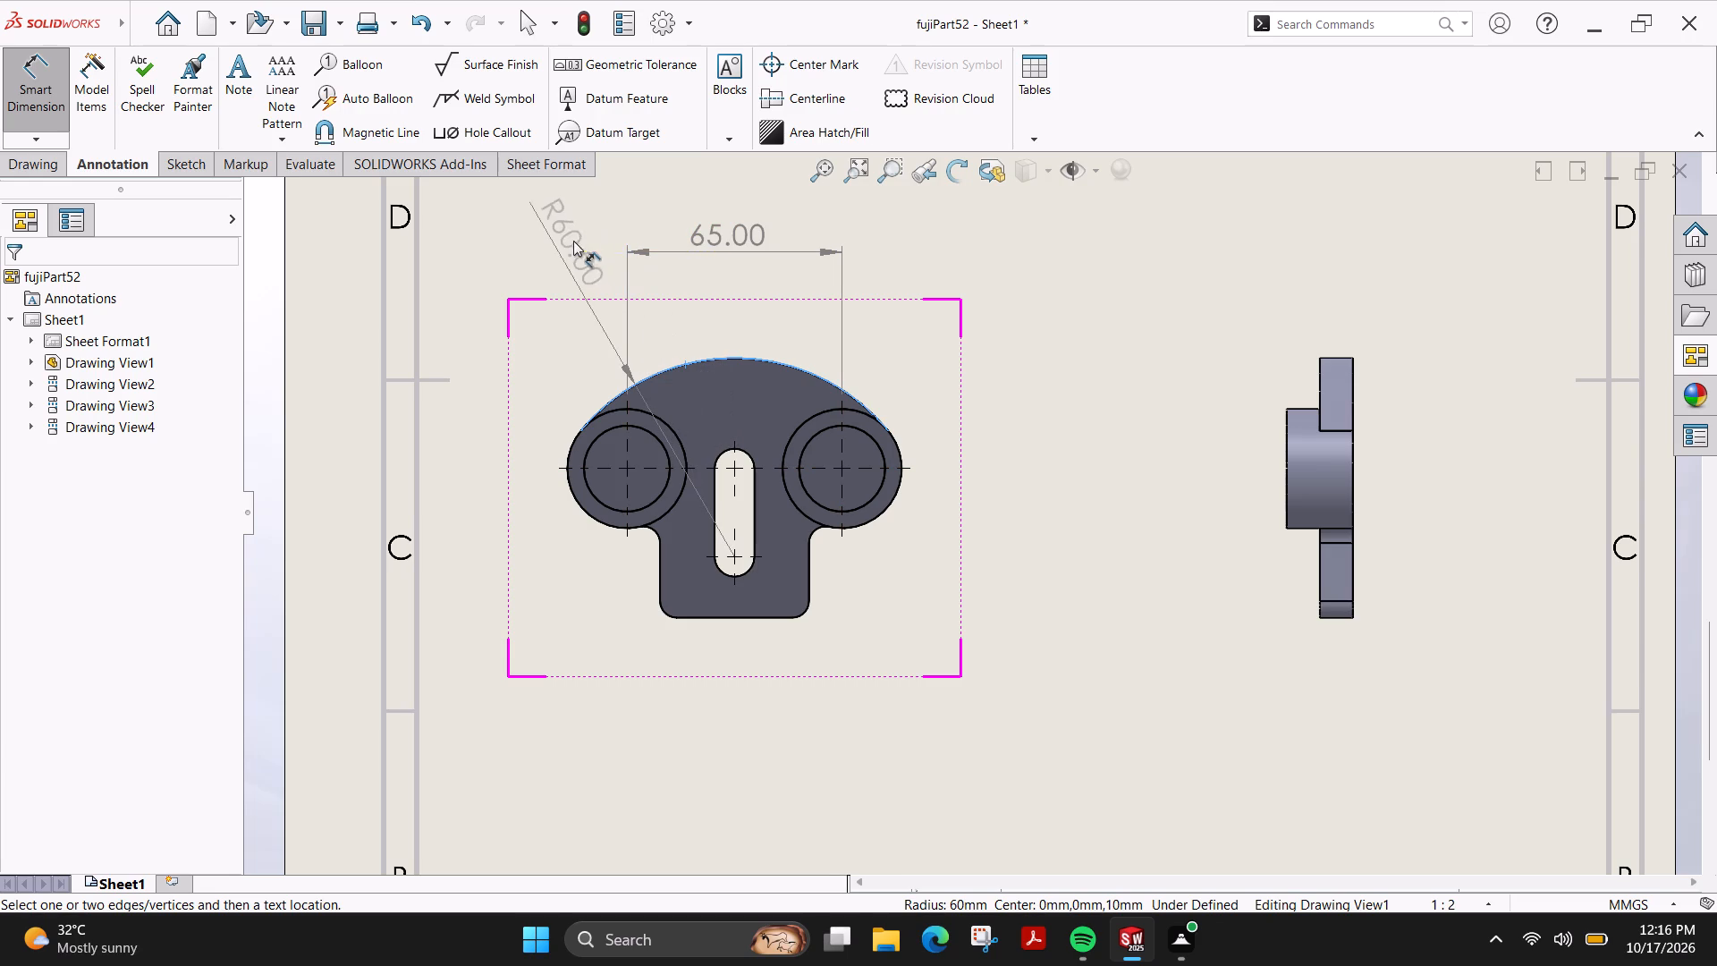
left_click(559, 241)
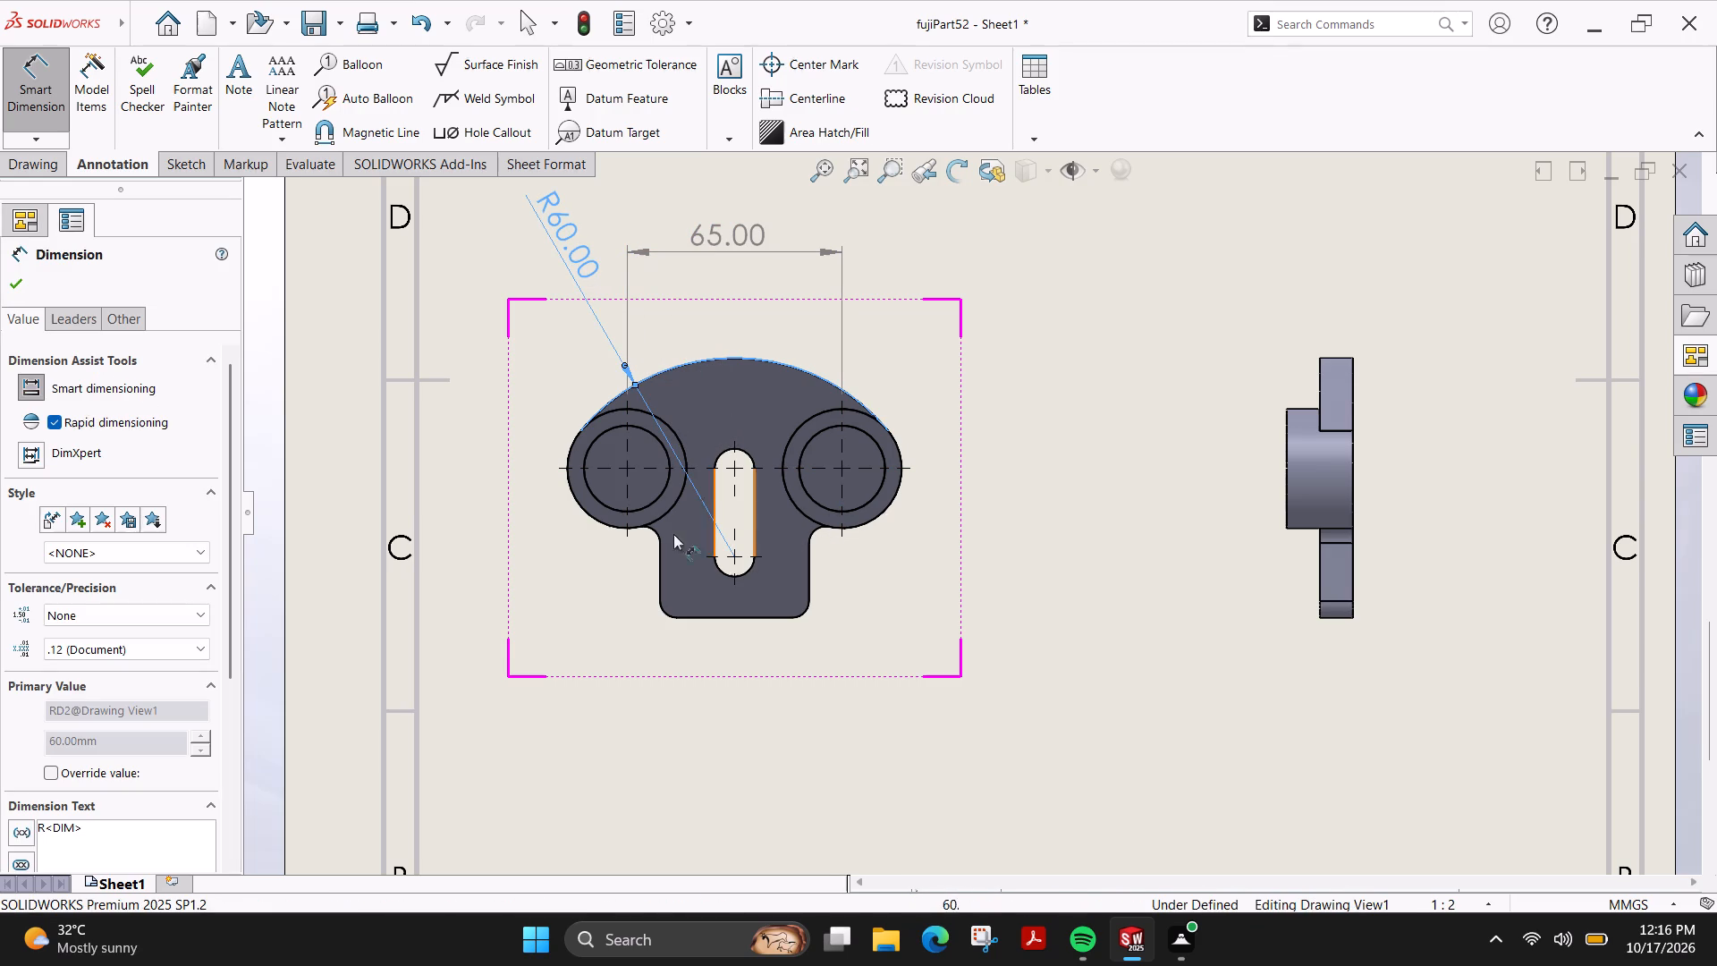
Dimension the vertical distance from the left ring's centre mark to the plate's bottom edge, placed left of the front view.
left_click(601, 466)
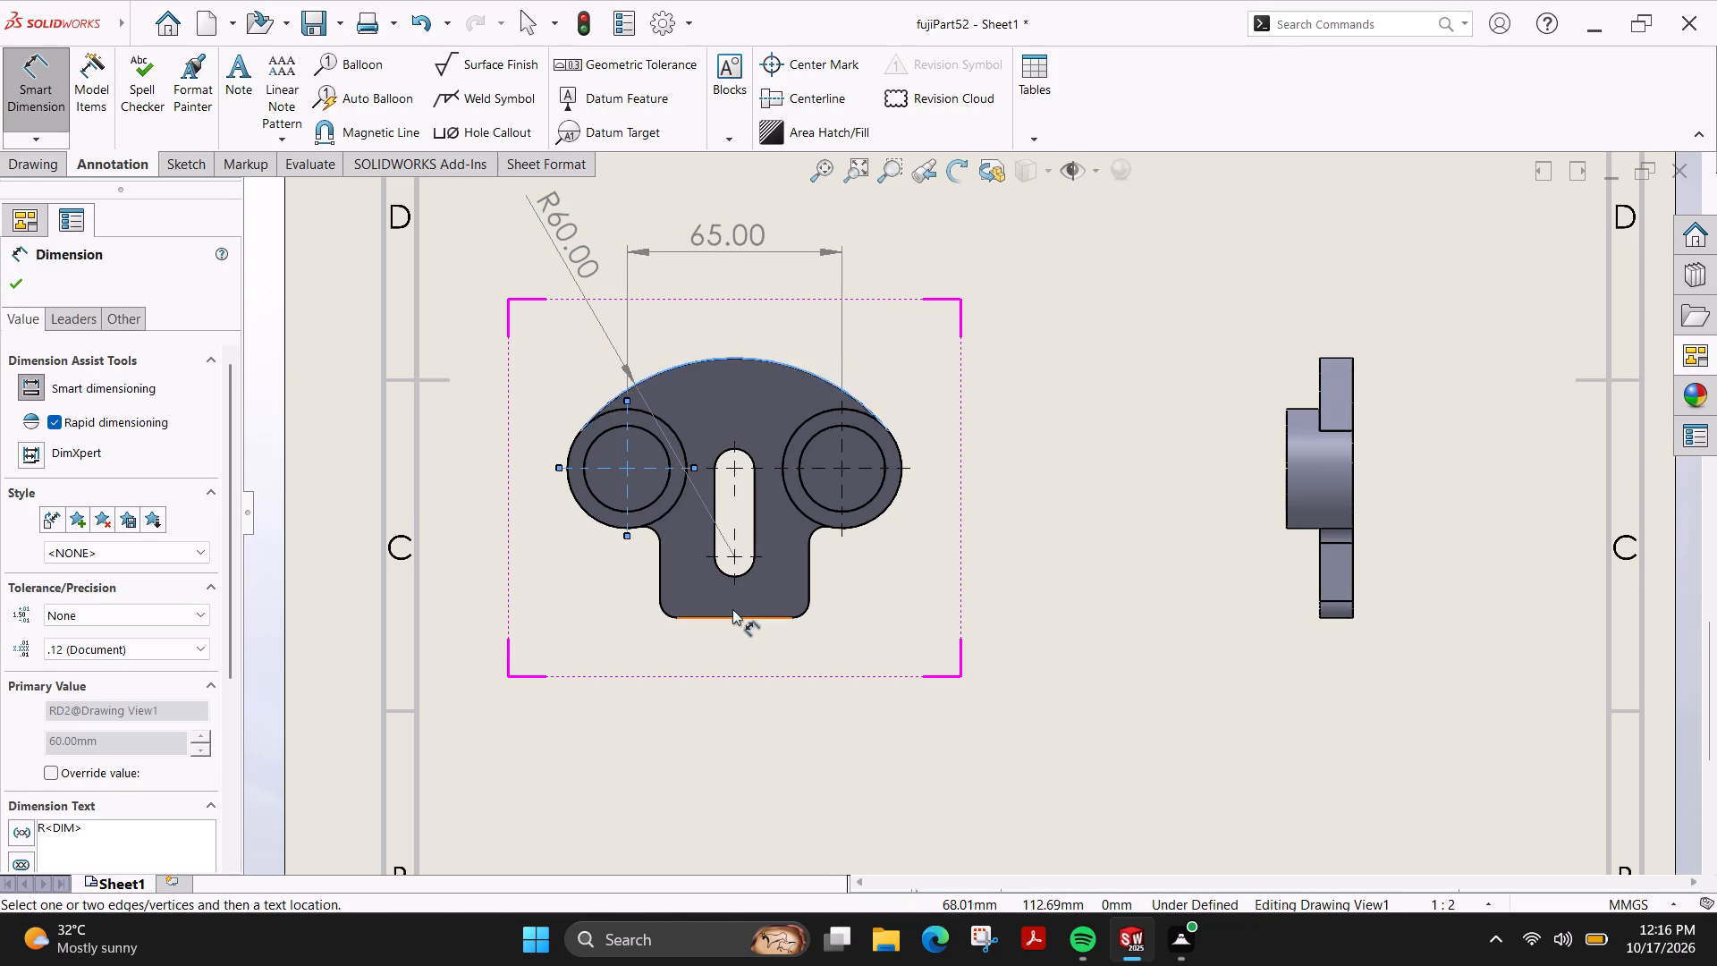
left_click(732, 617)
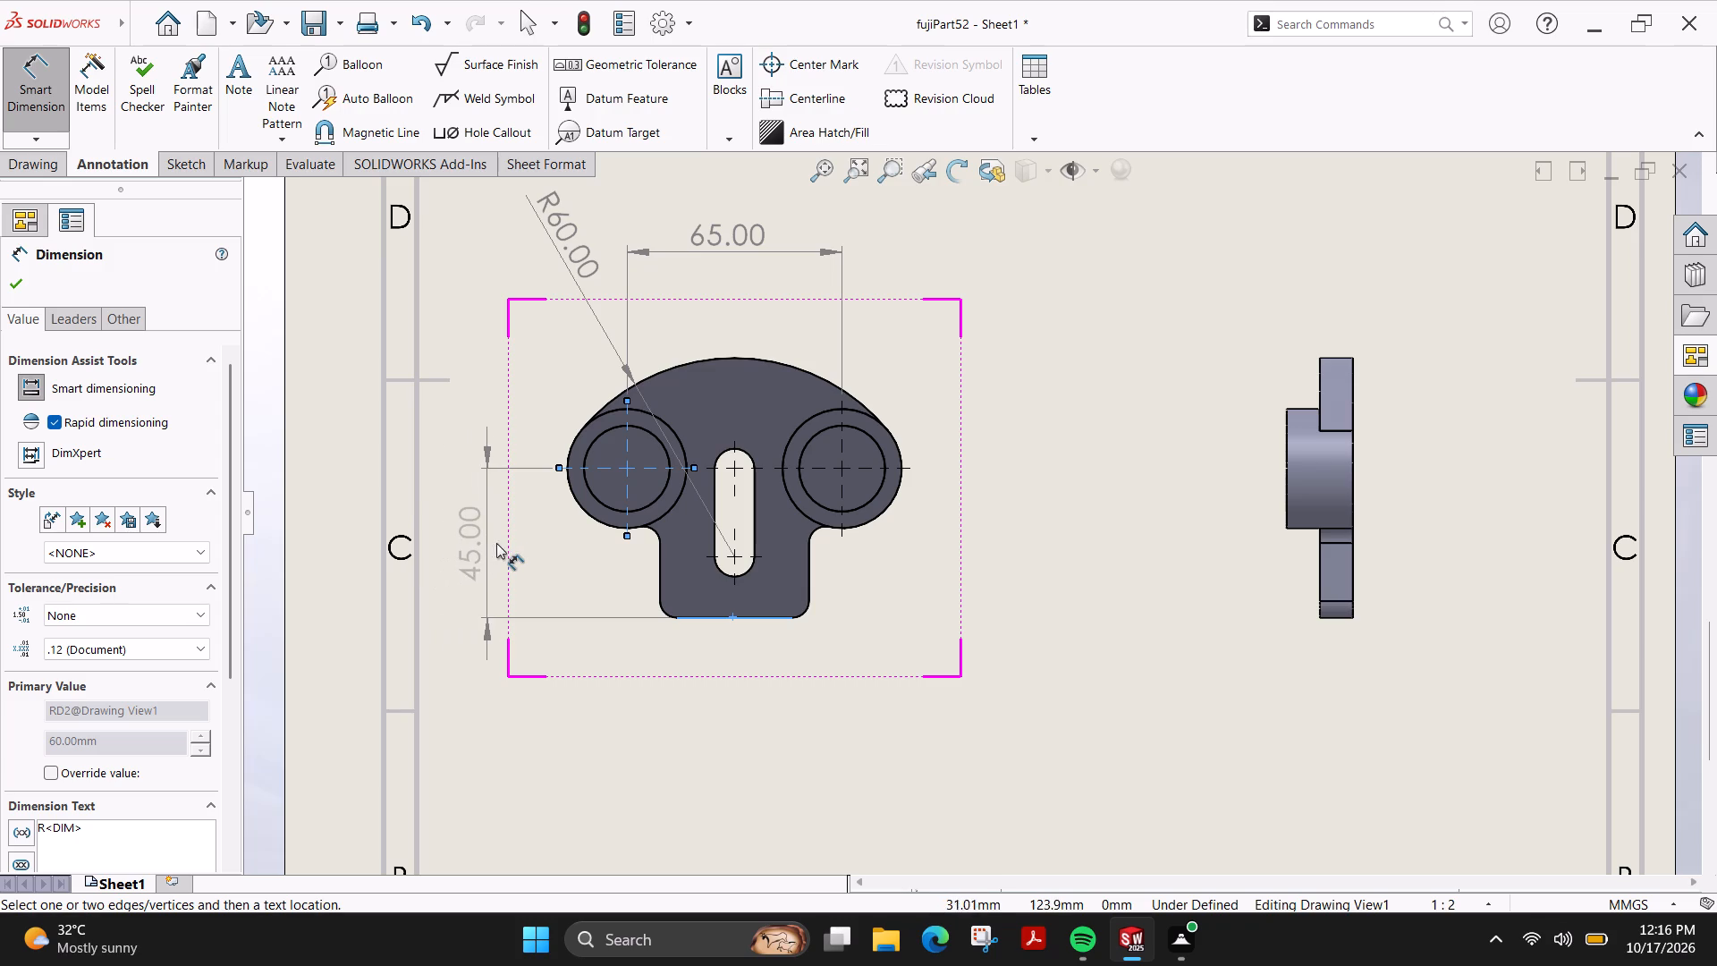
left_click(503, 540)
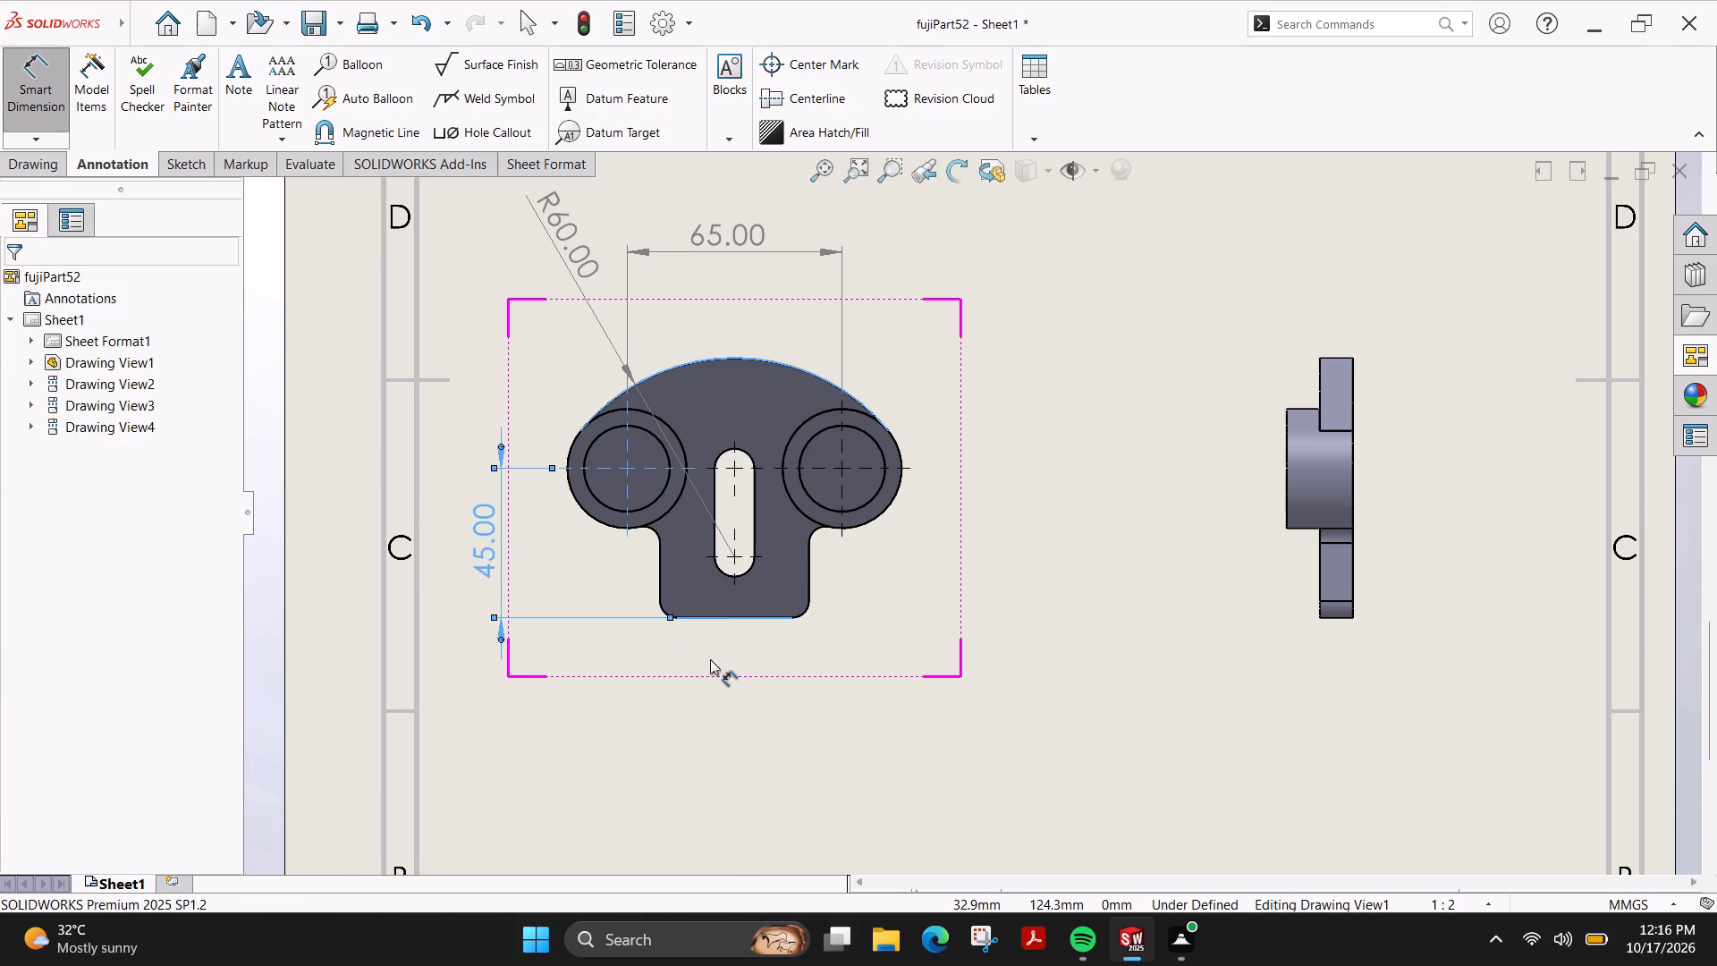
Dimension the widths of the plate's lower tab and of the slot, both placed below the front view.
left_click(658, 577)
left_click(809, 572)
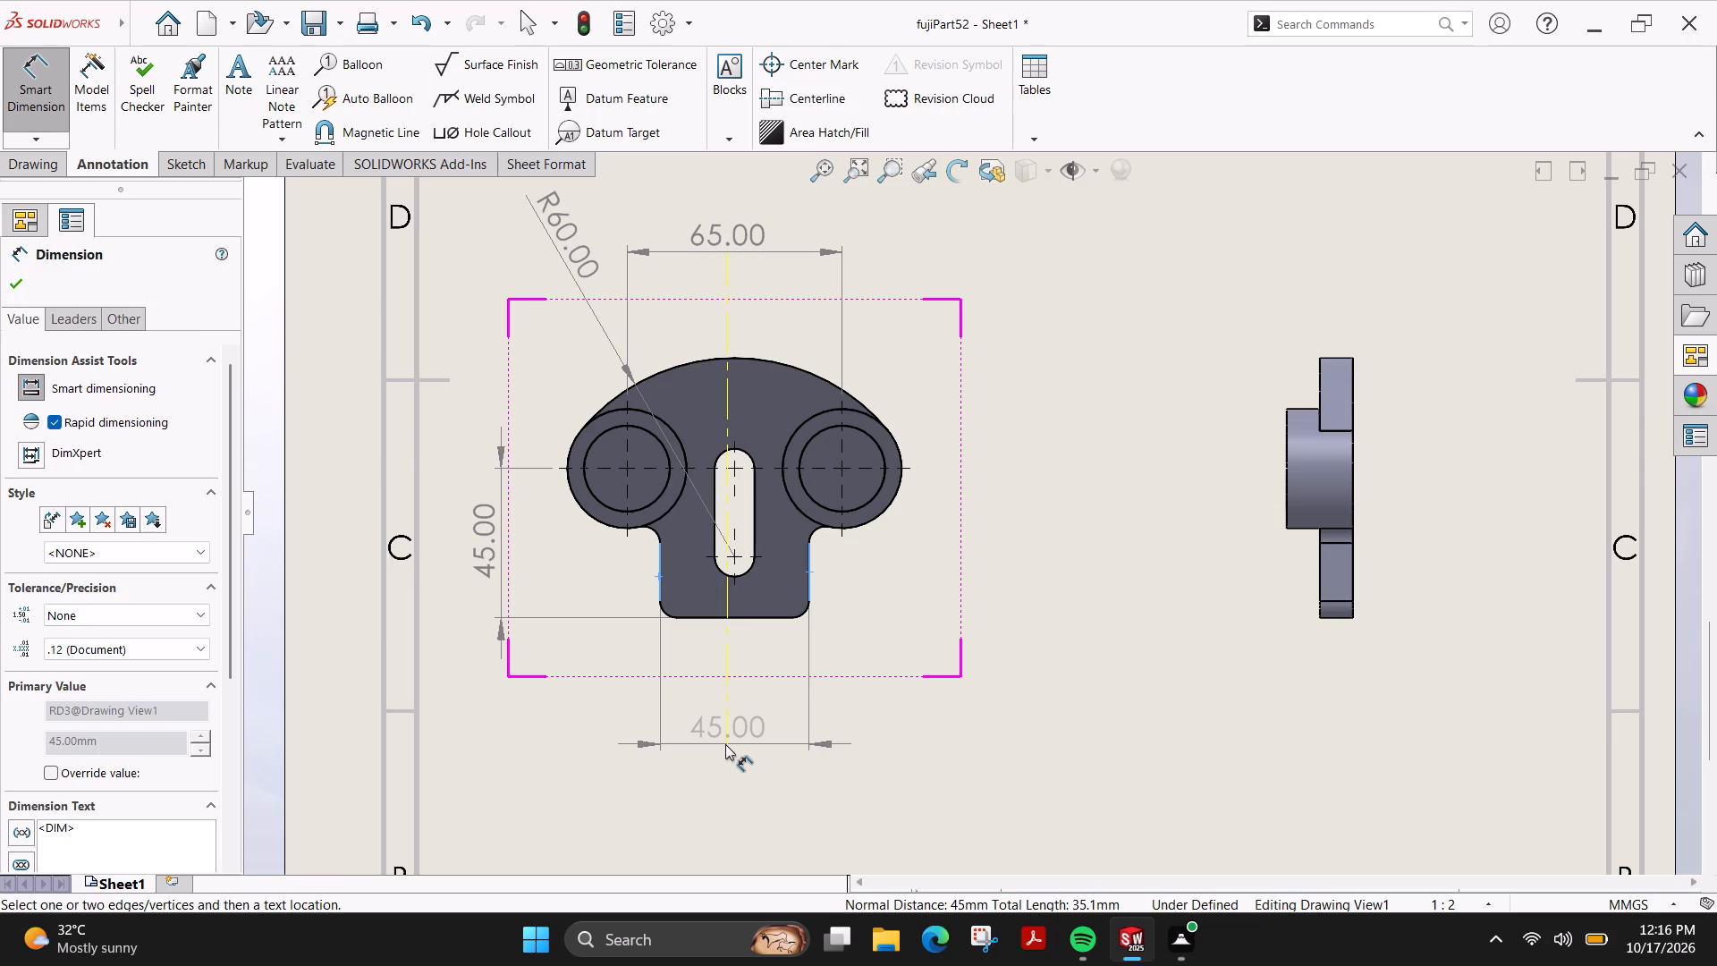
left_click(725, 744)
left_click(716, 522)
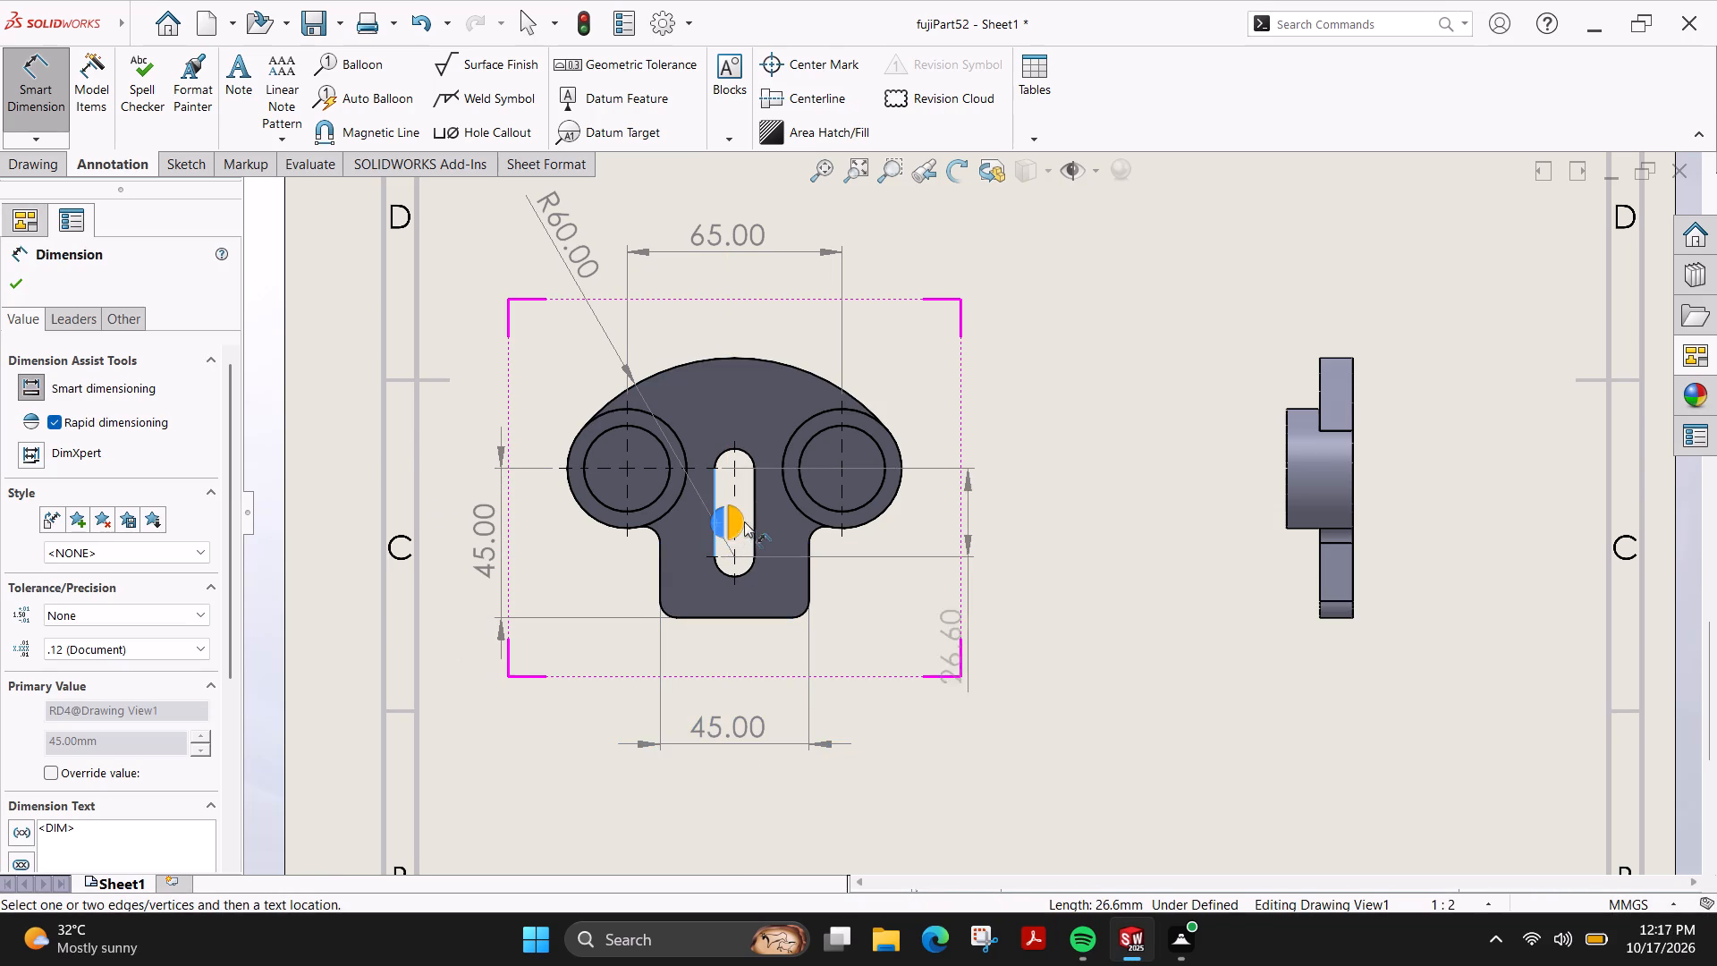
left_click(753, 524)
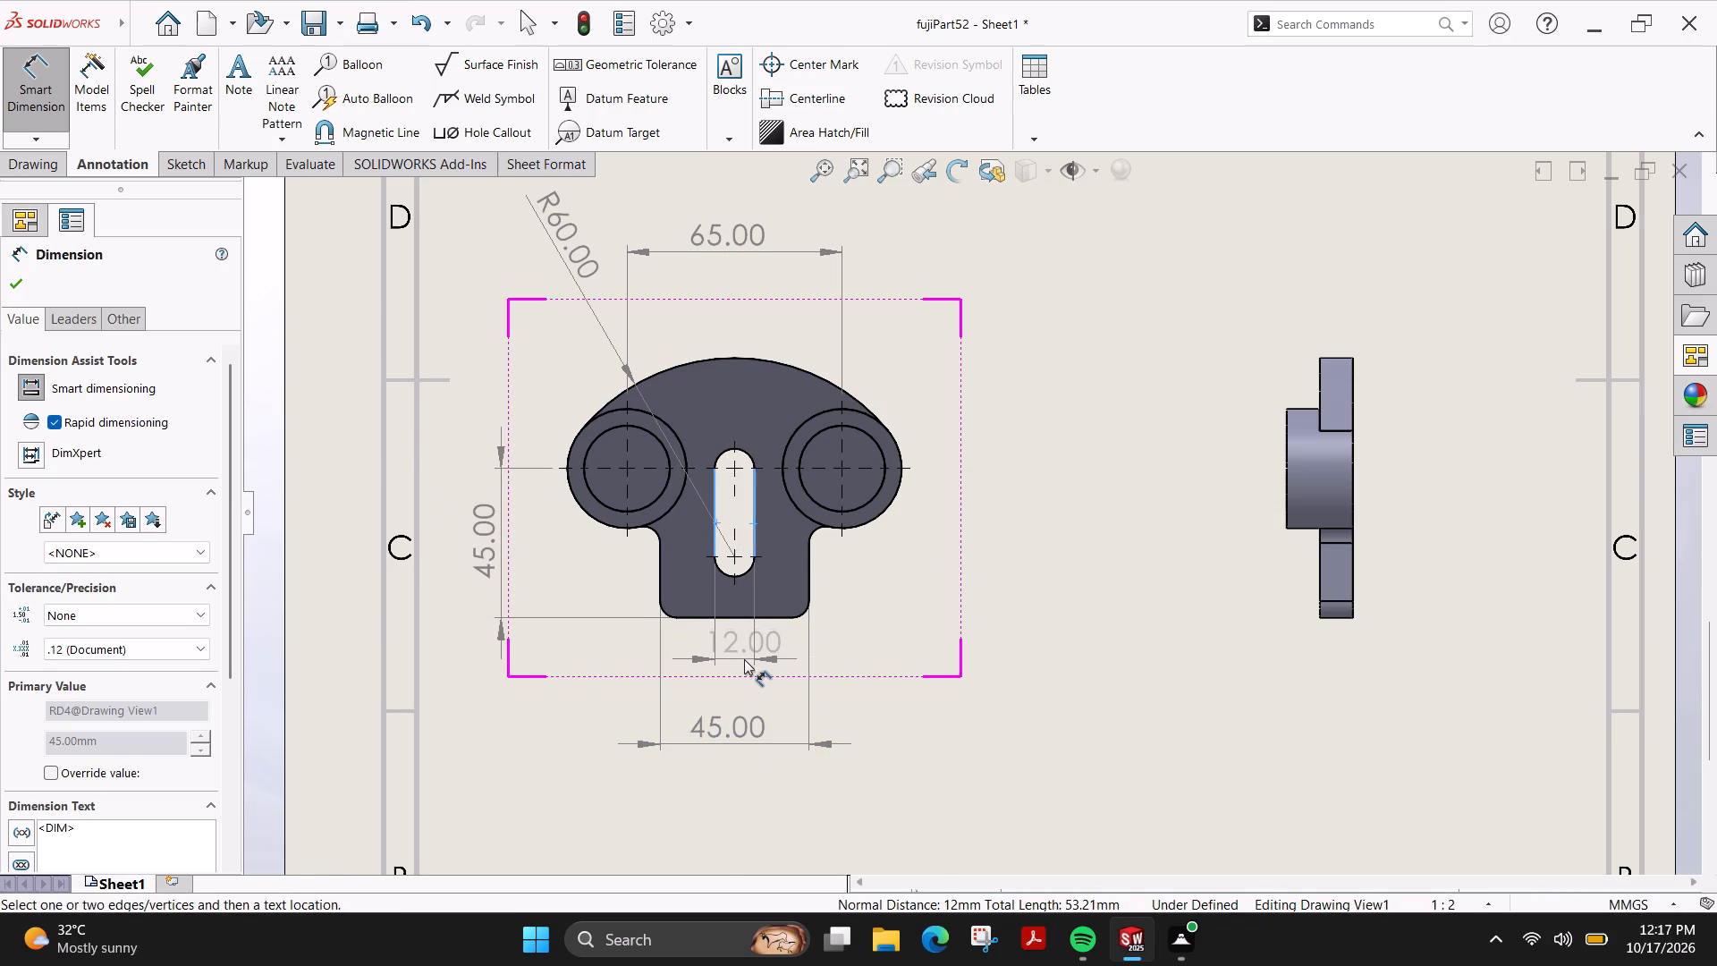
left_click(860, 676)
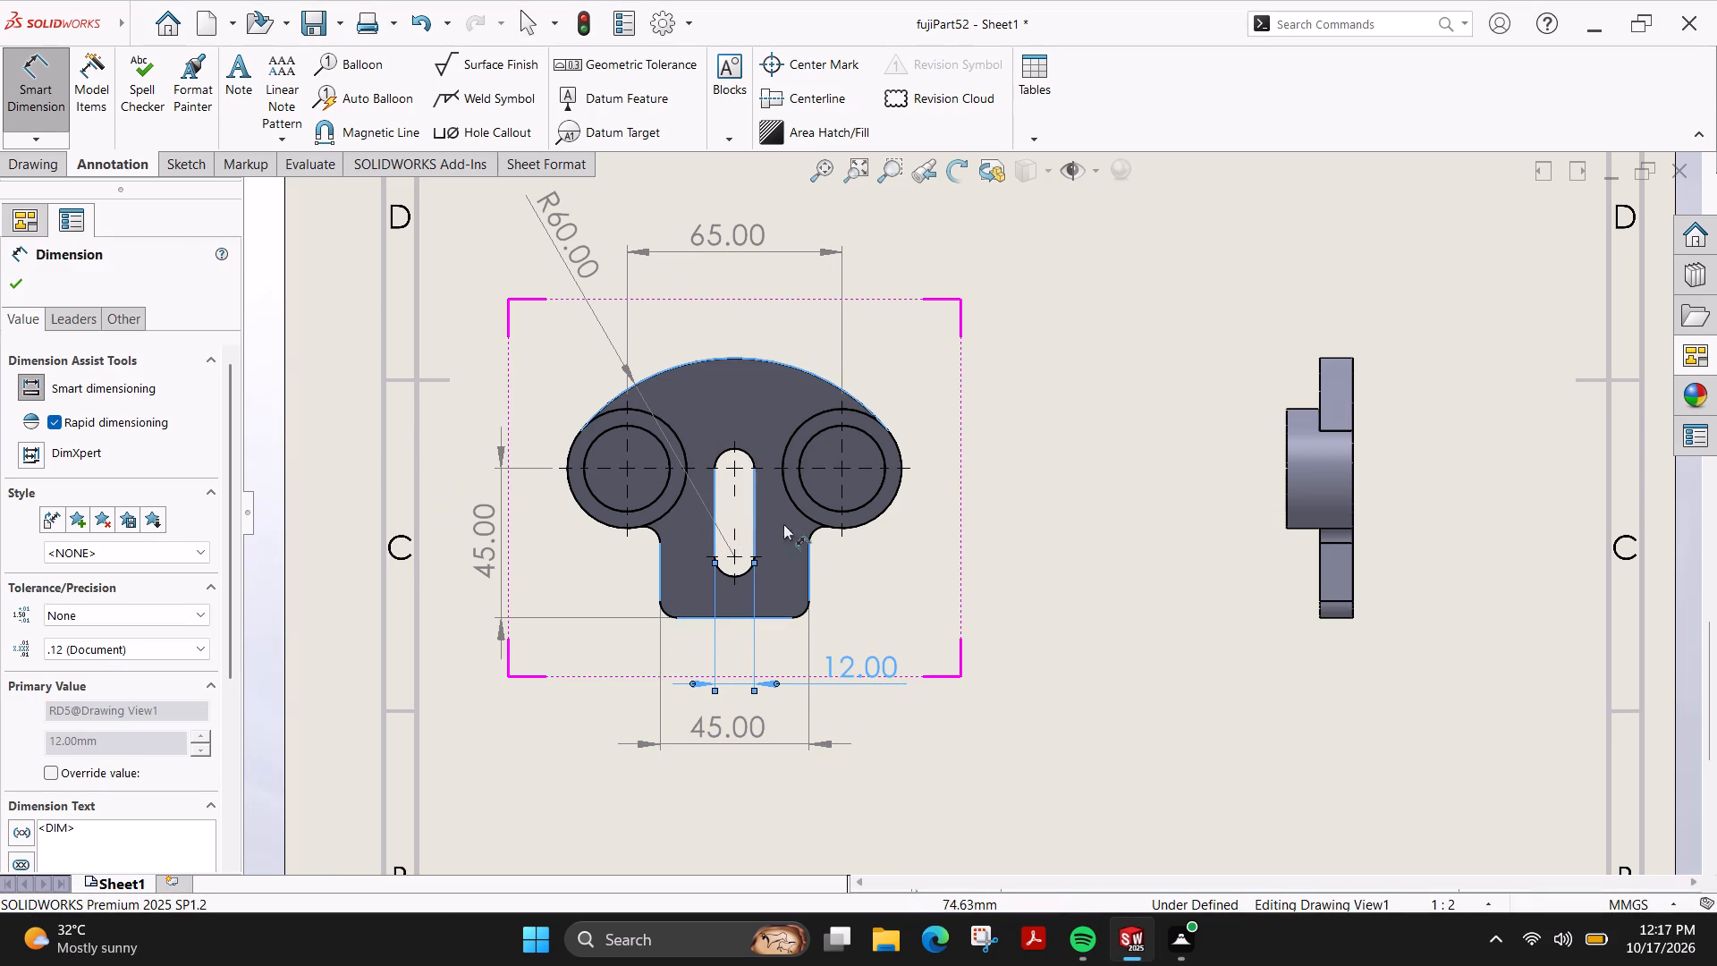
Dimension the radius of the fillet between the right ring and the lower tab in the front view.
left_click(818, 530)
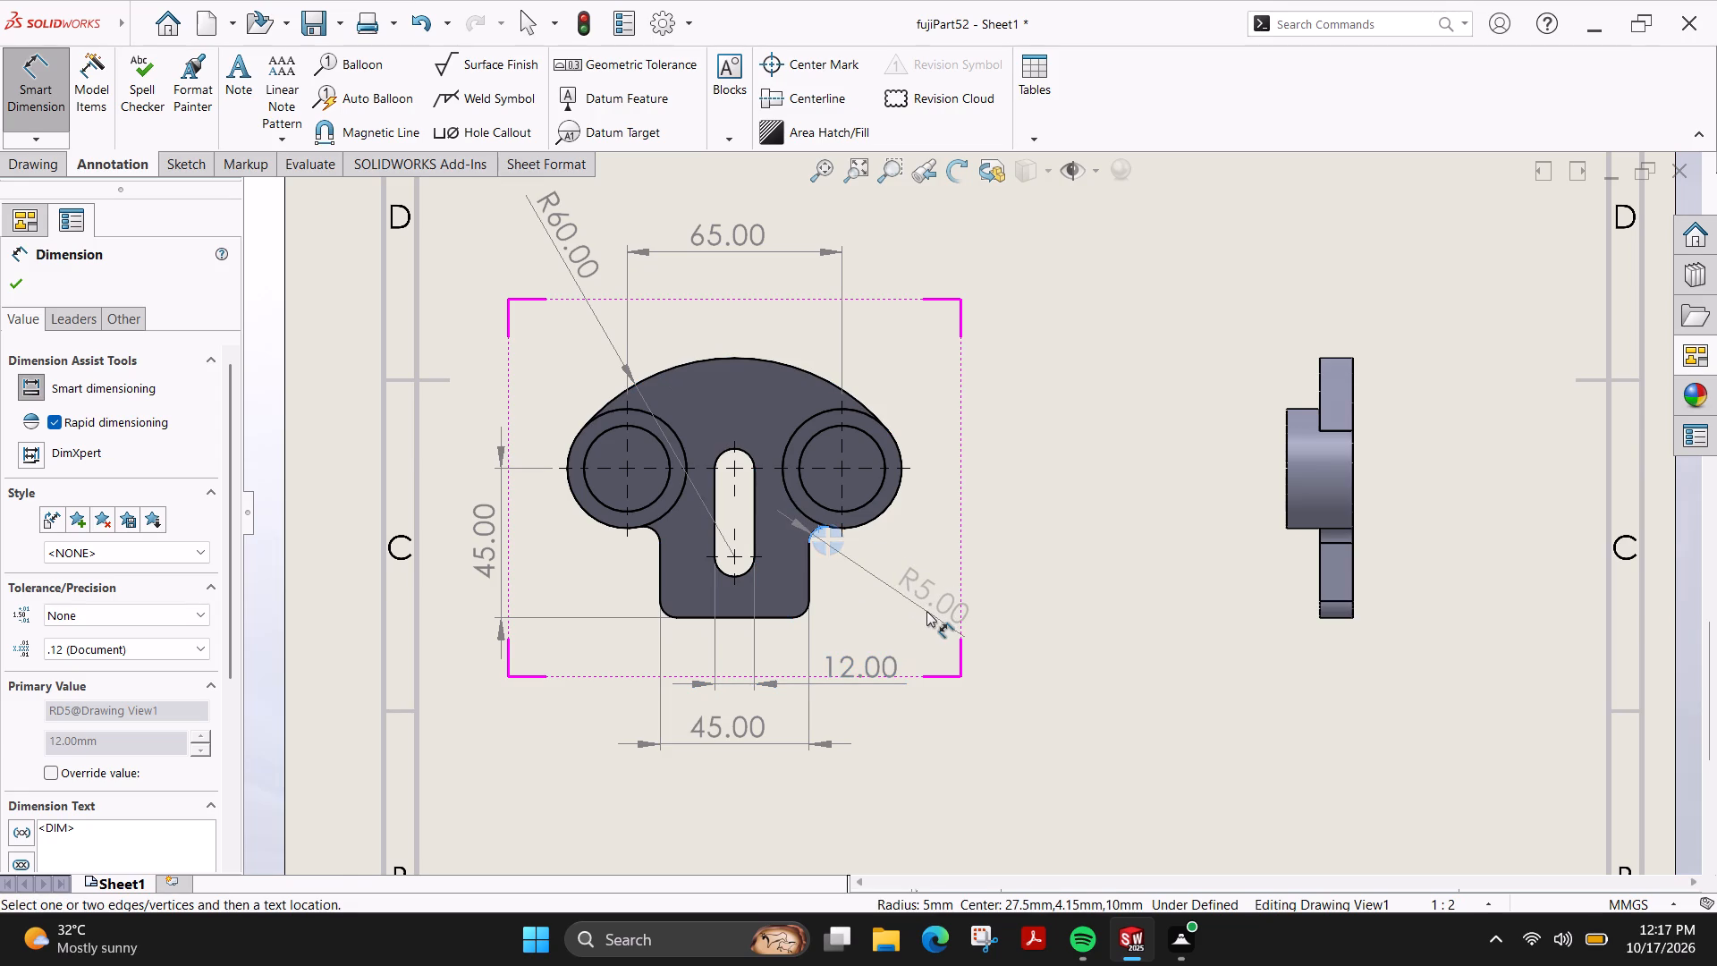
left_click(926, 611)
Dimension the right ring's outer diameter and the wall thickness between its inner and outer circles in the front view.
left_click(899, 487)
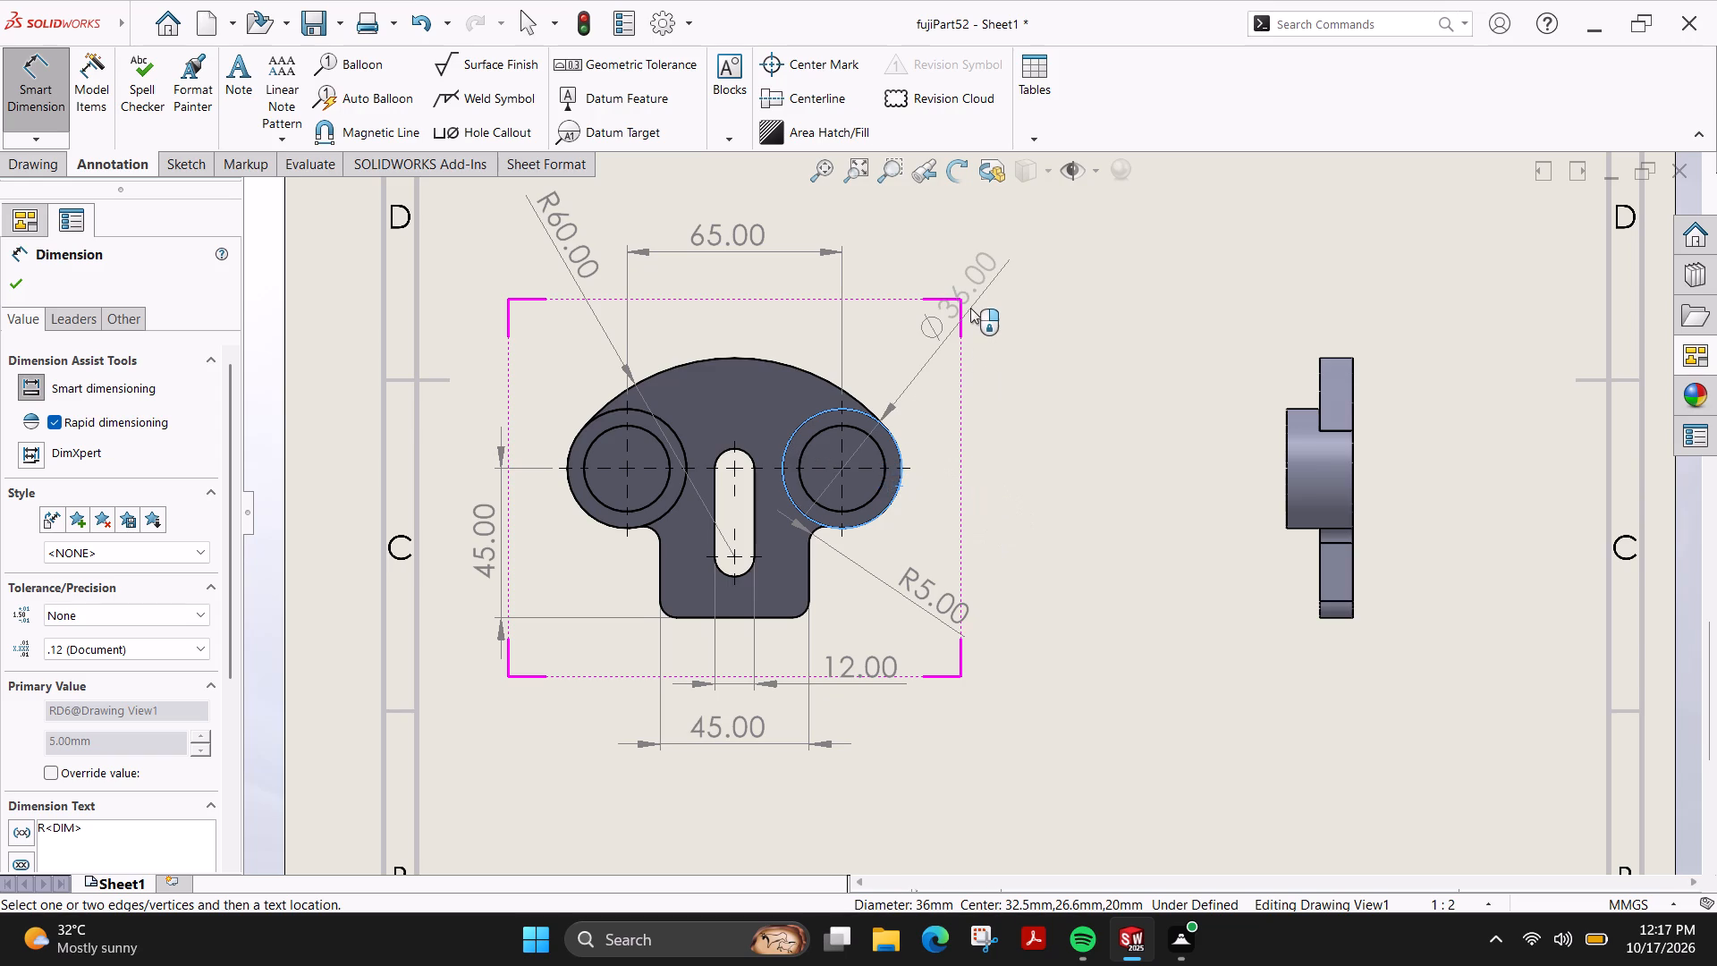
left_click(970, 308)
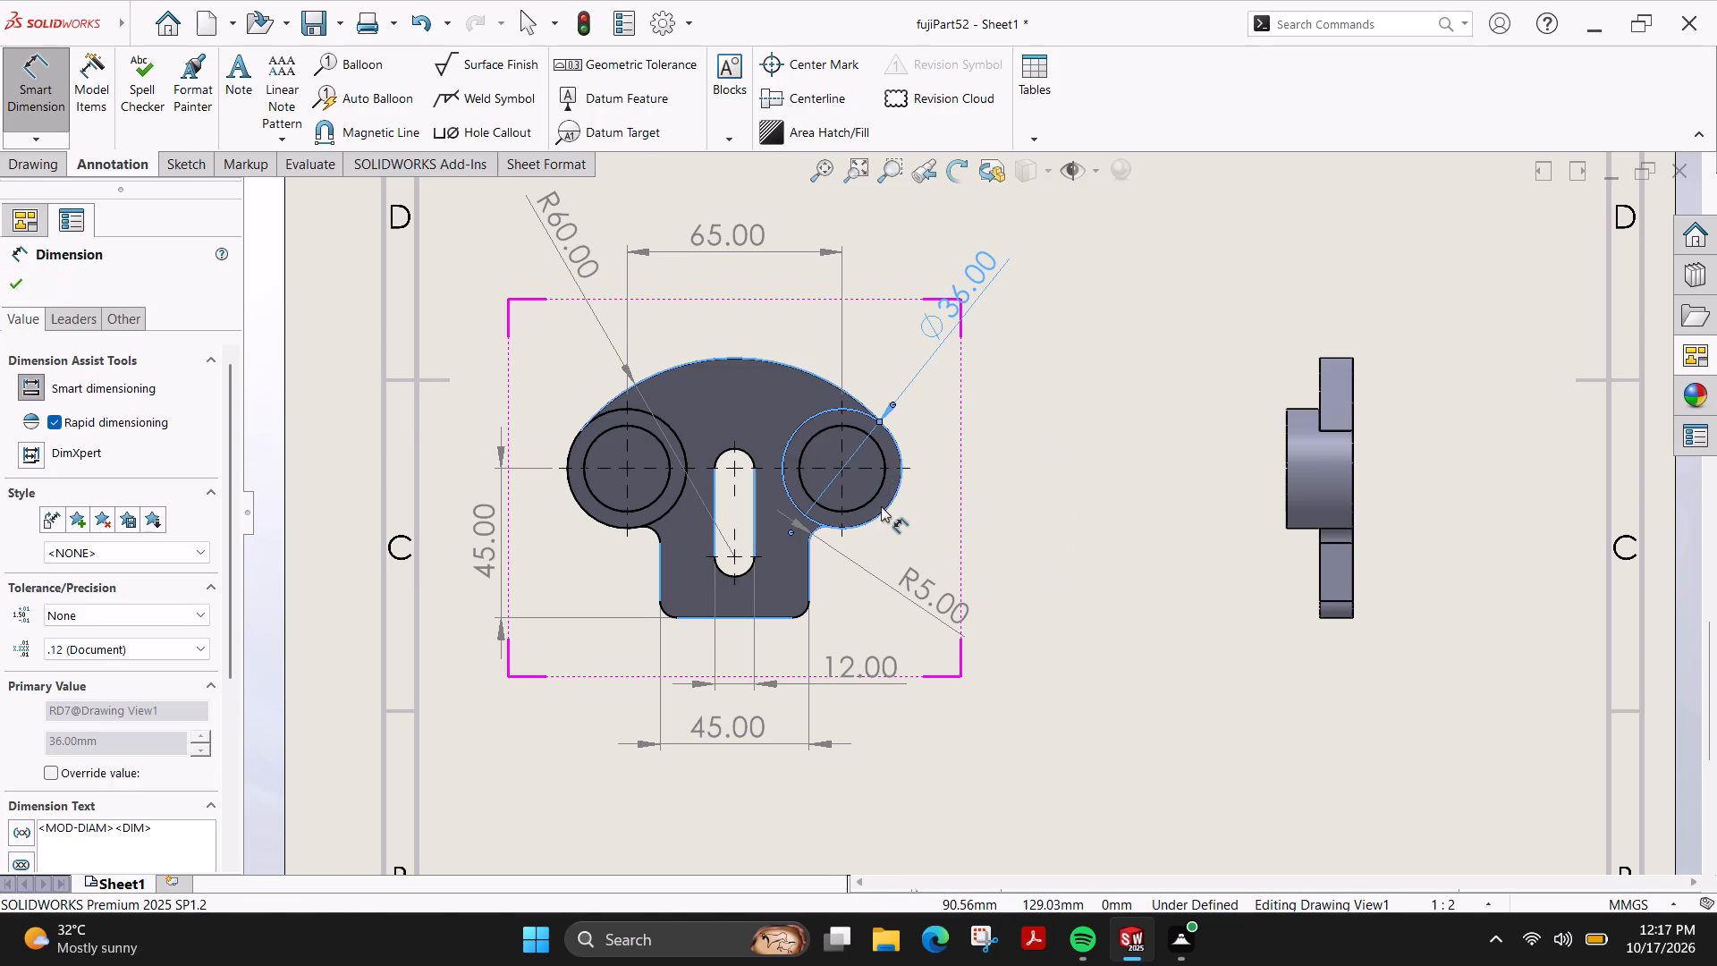
left_click(872, 500)
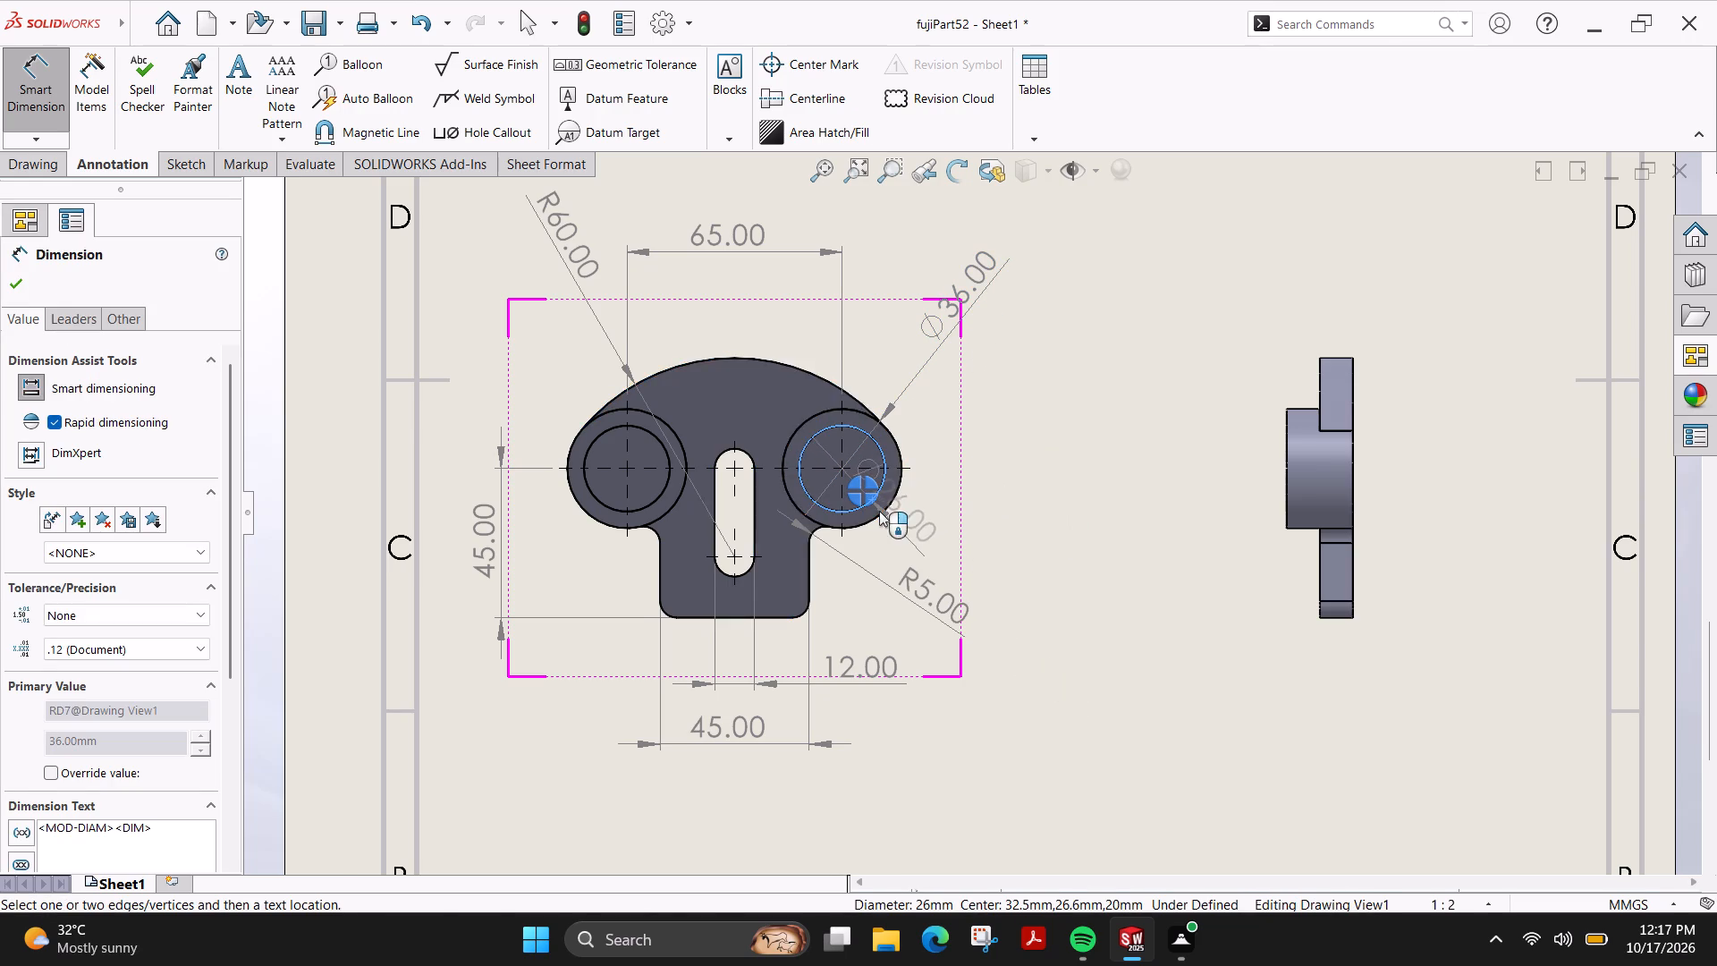
left_click(878, 517)
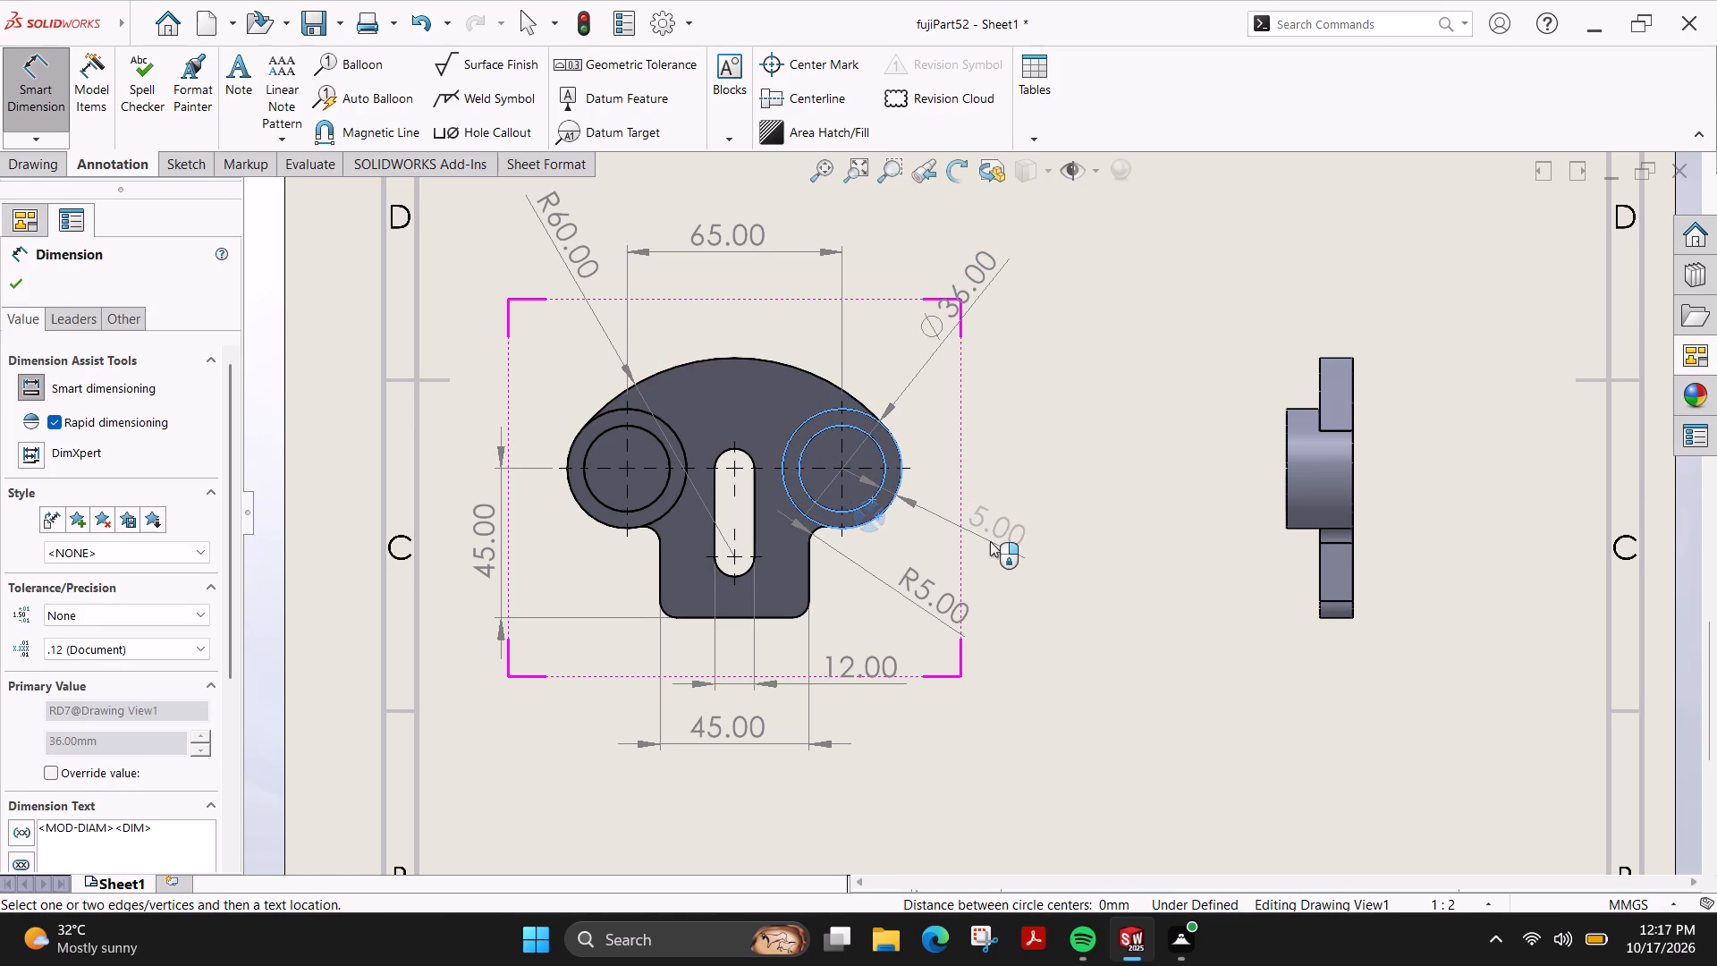
left_click(986, 552)
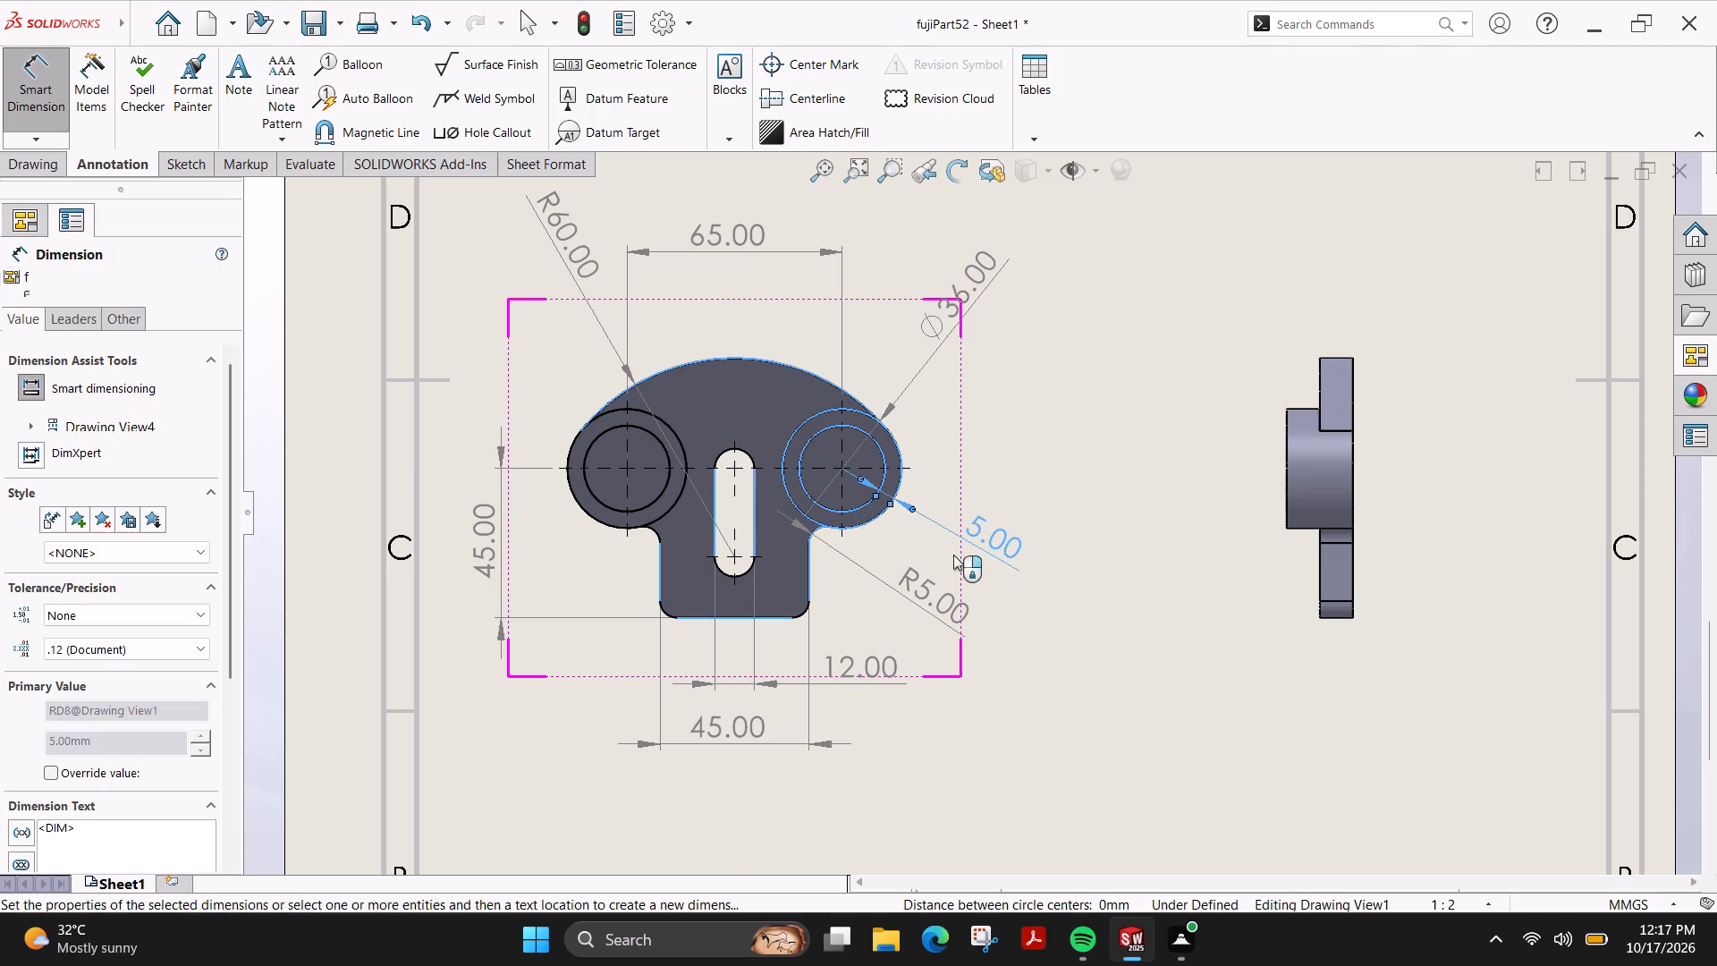
Dimension the rings' projection from the plate face in the right view, placed below the view.
scroll(1116, 430, "up", 1)
scroll(1289, 589, "down", 3)
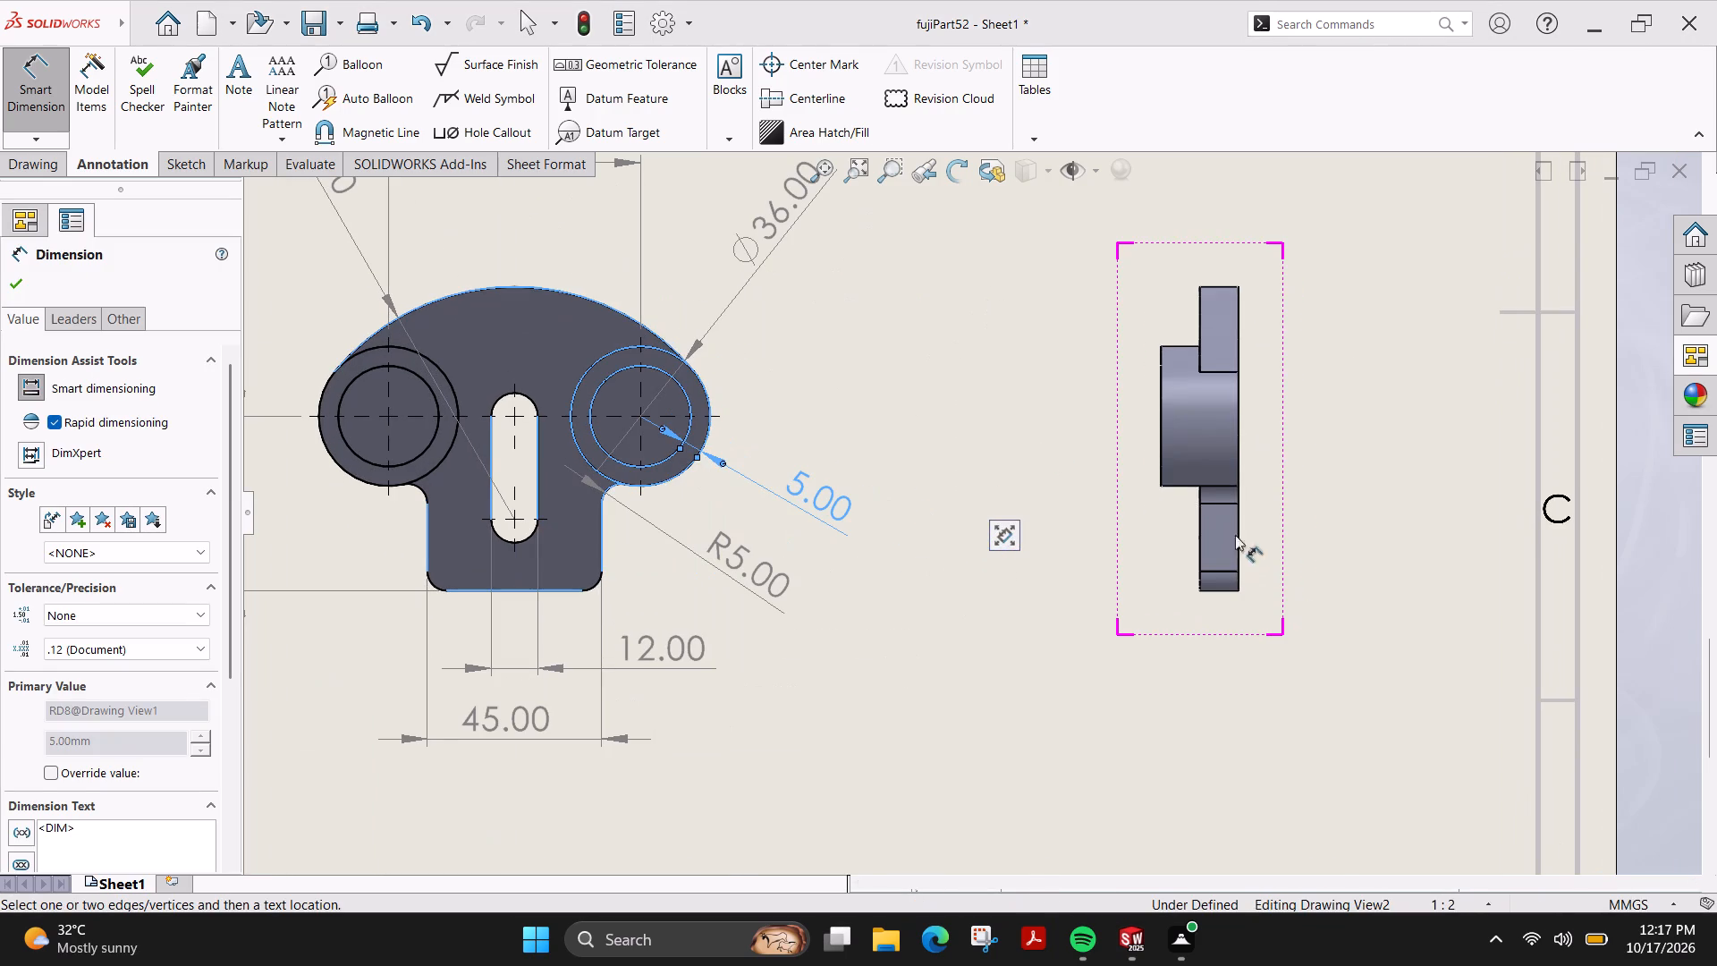
left_click(1200, 517)
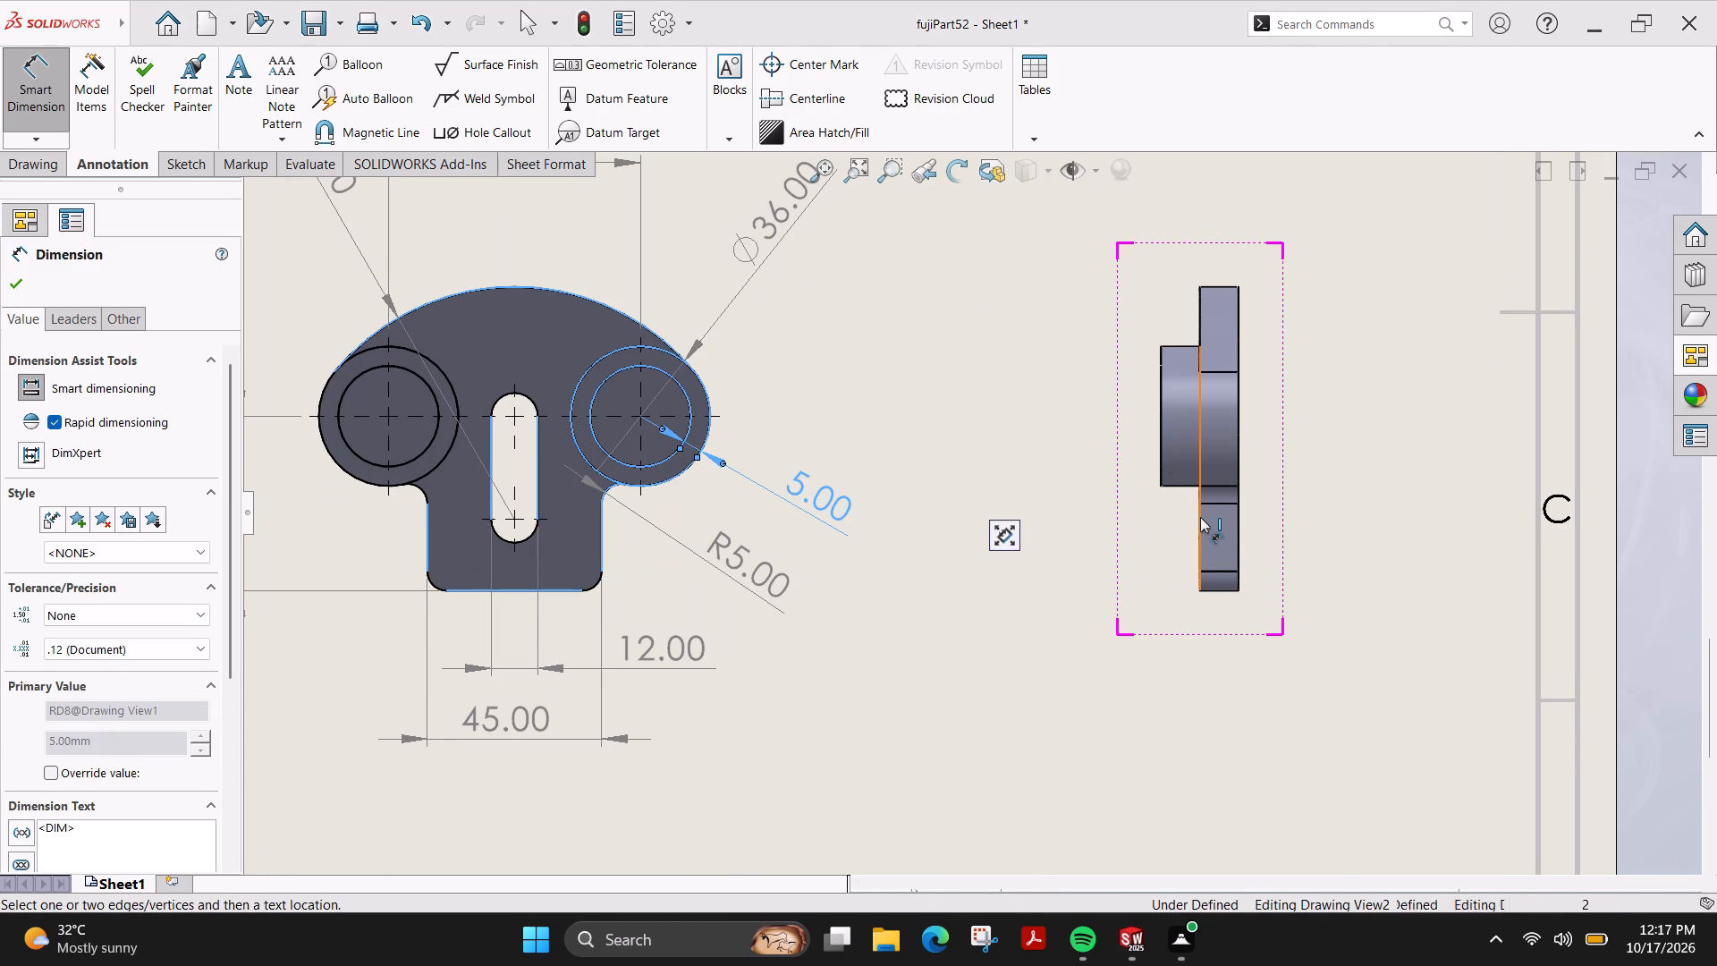
left_click(1160, 420)
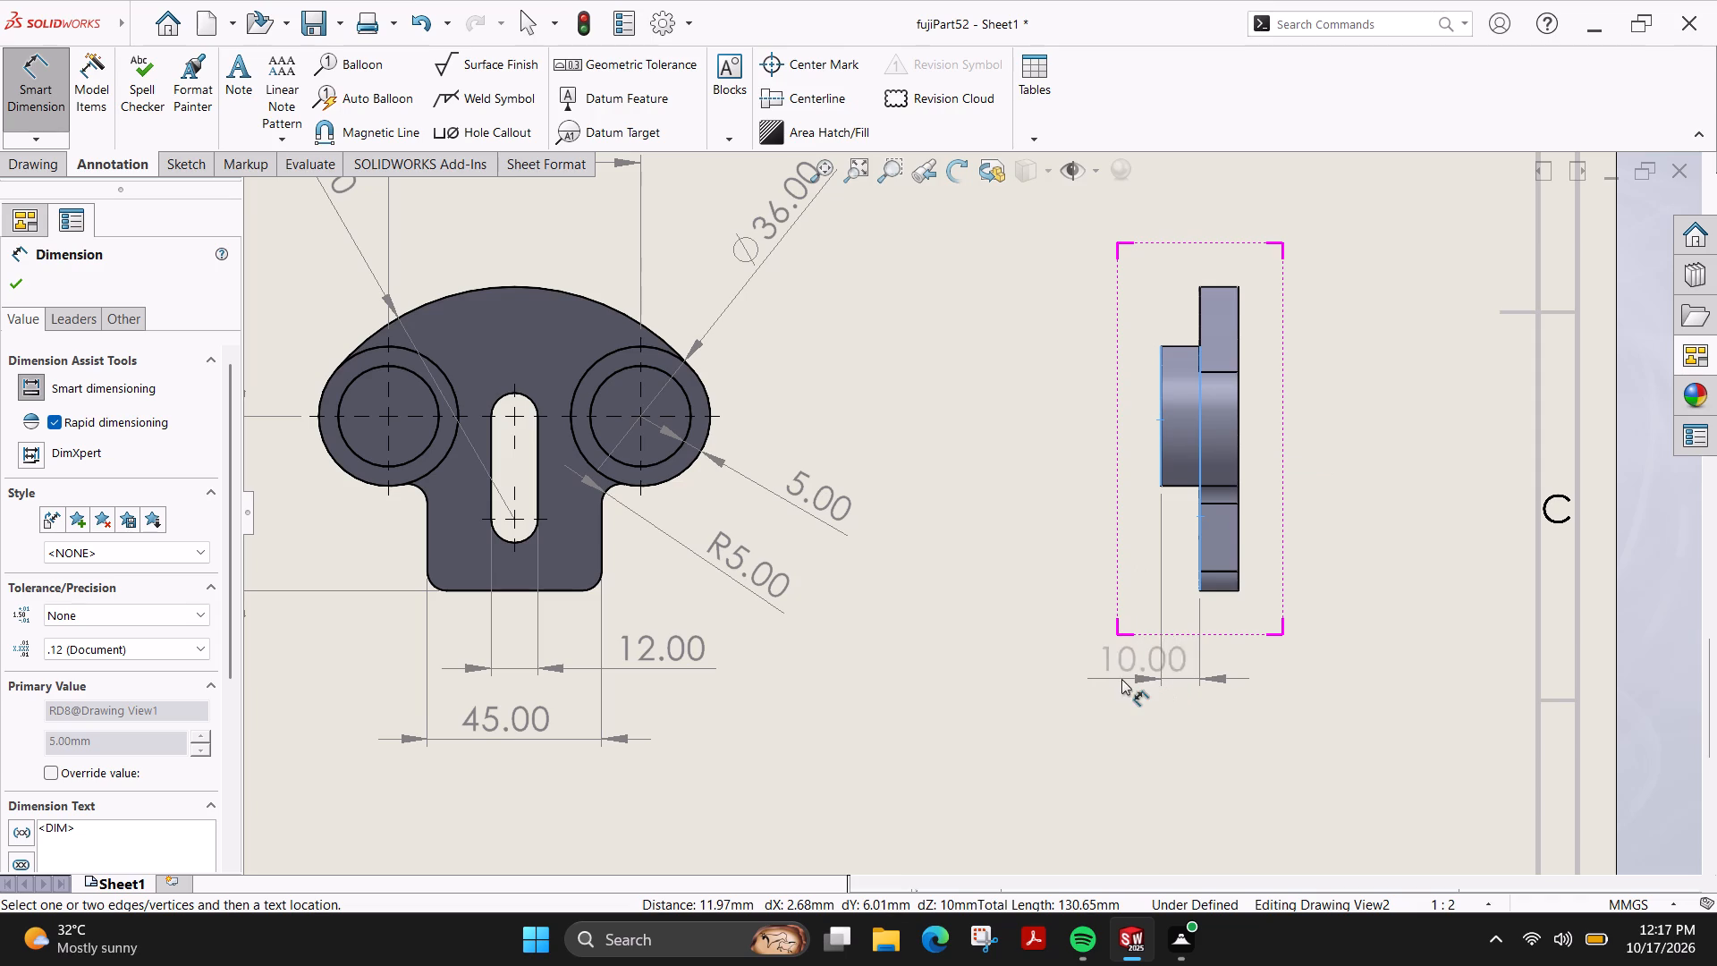
left_click(1094, 699)
Dimension the plate's thickness in the top view, placed to the right of the view, and finish dimensioning.
scroll(997, 404, "up", 5)
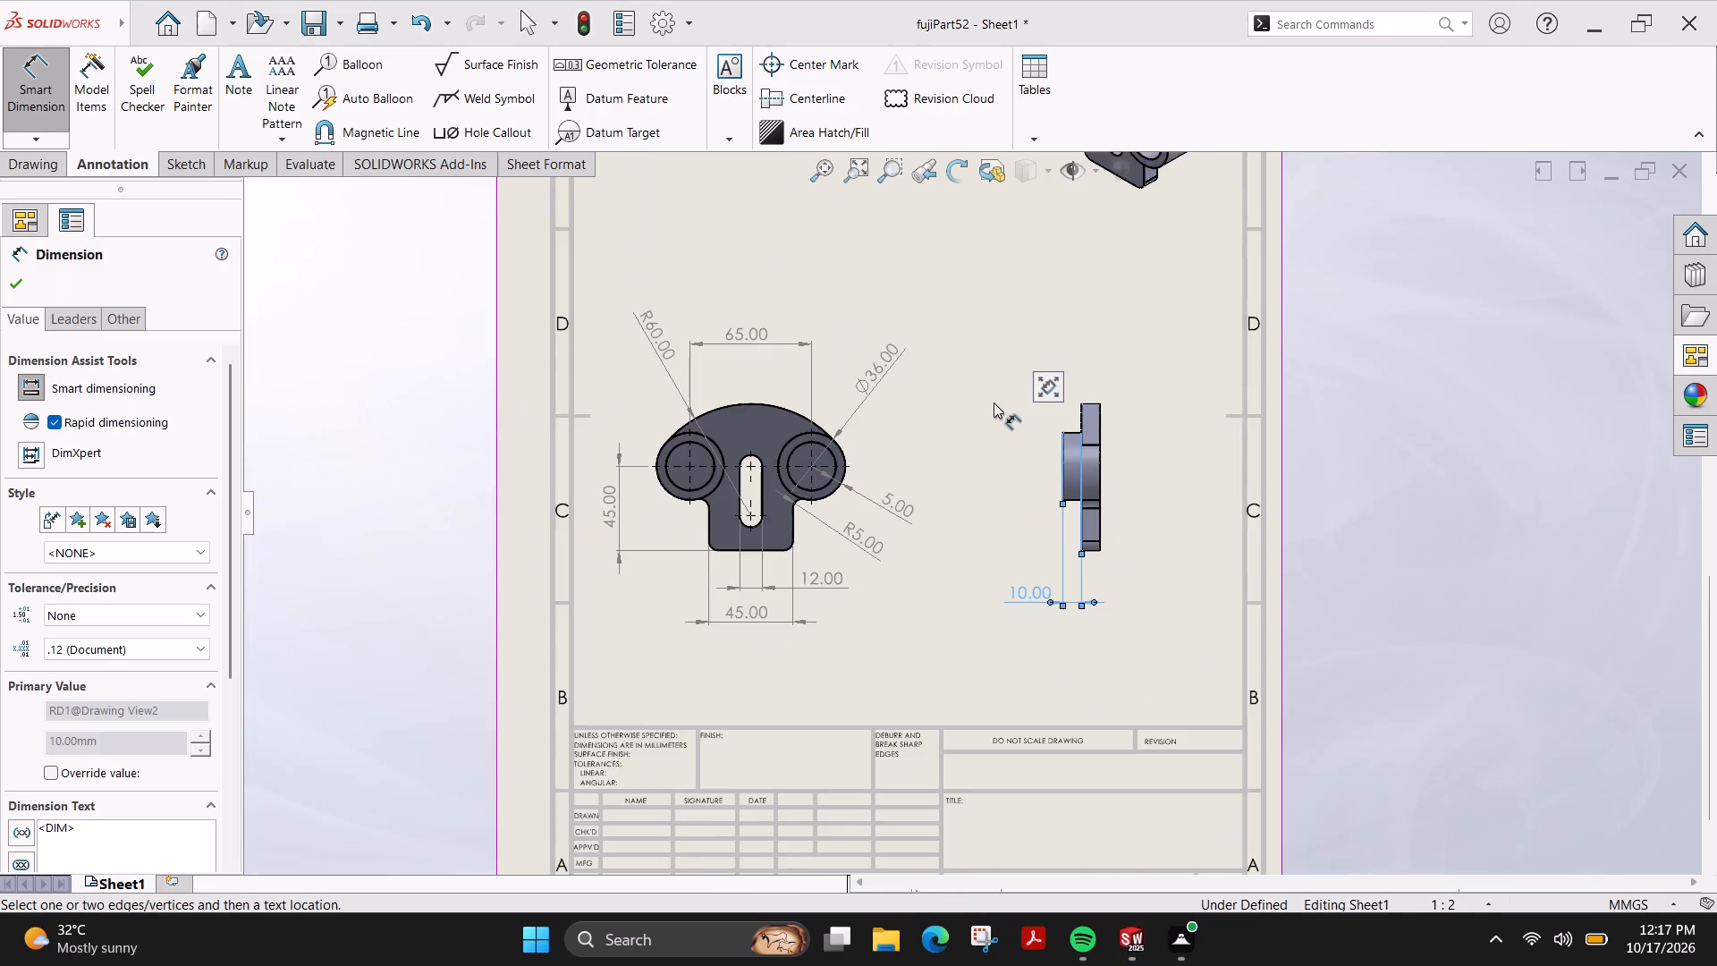
scroll(908, 268, "up", 1)
scroll(908, 268, "down", 10)
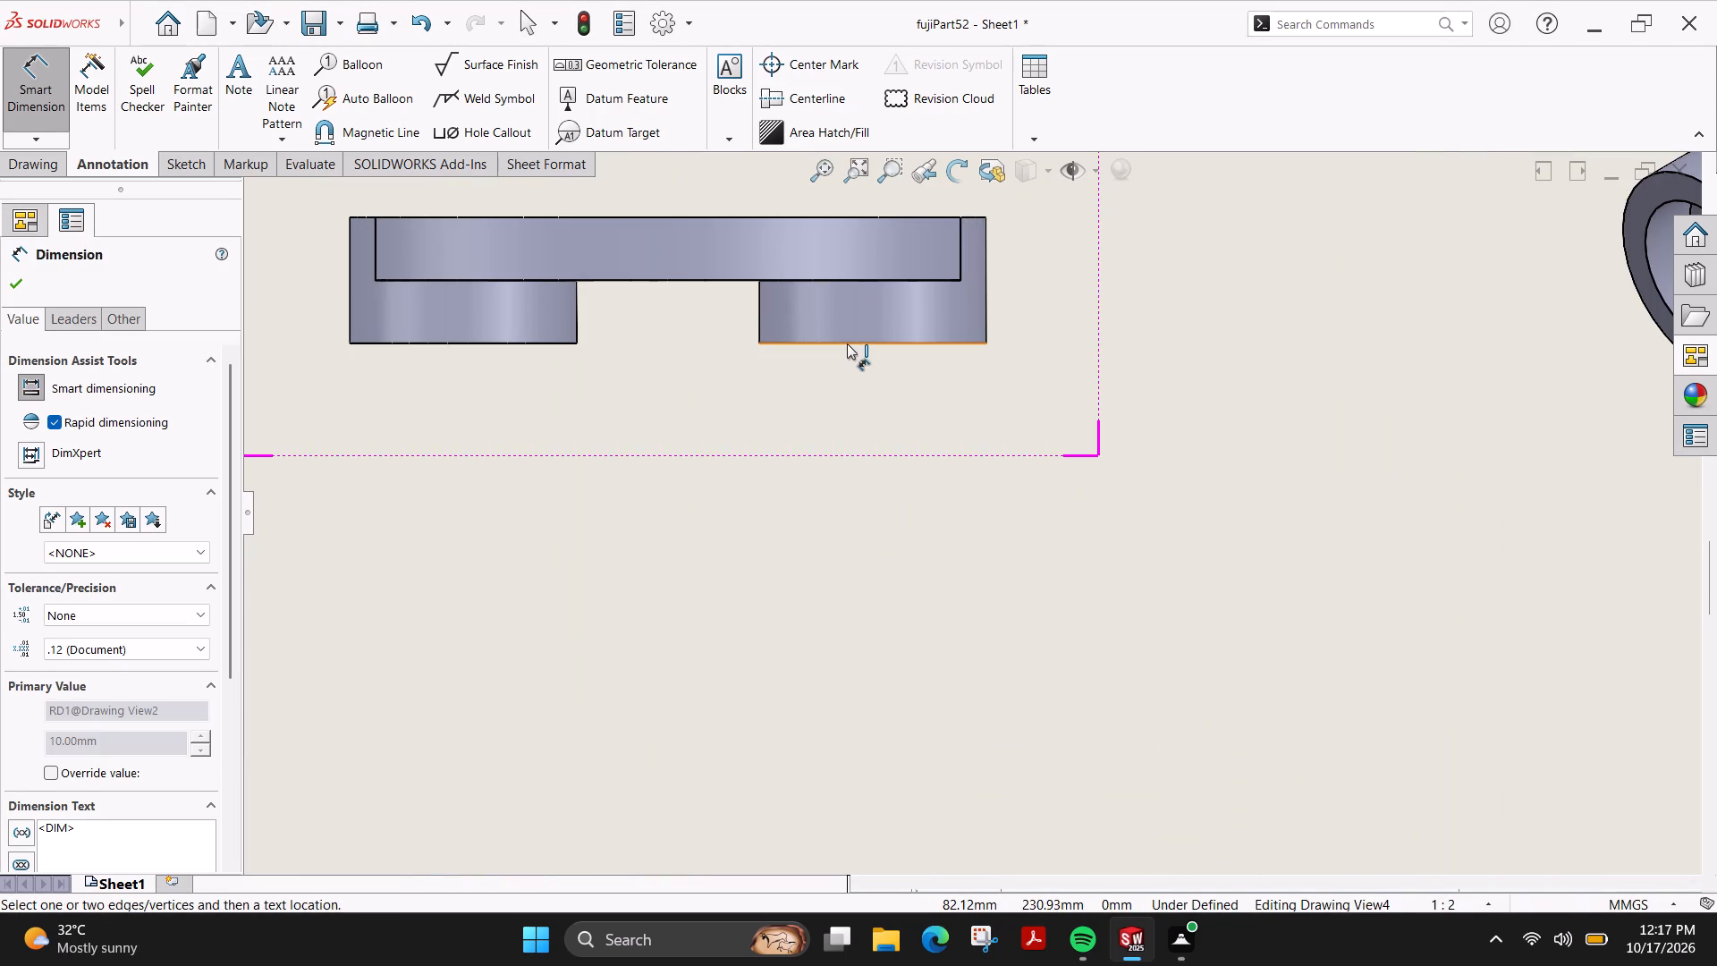
left_click(903, 282)
left_click(902, 217)
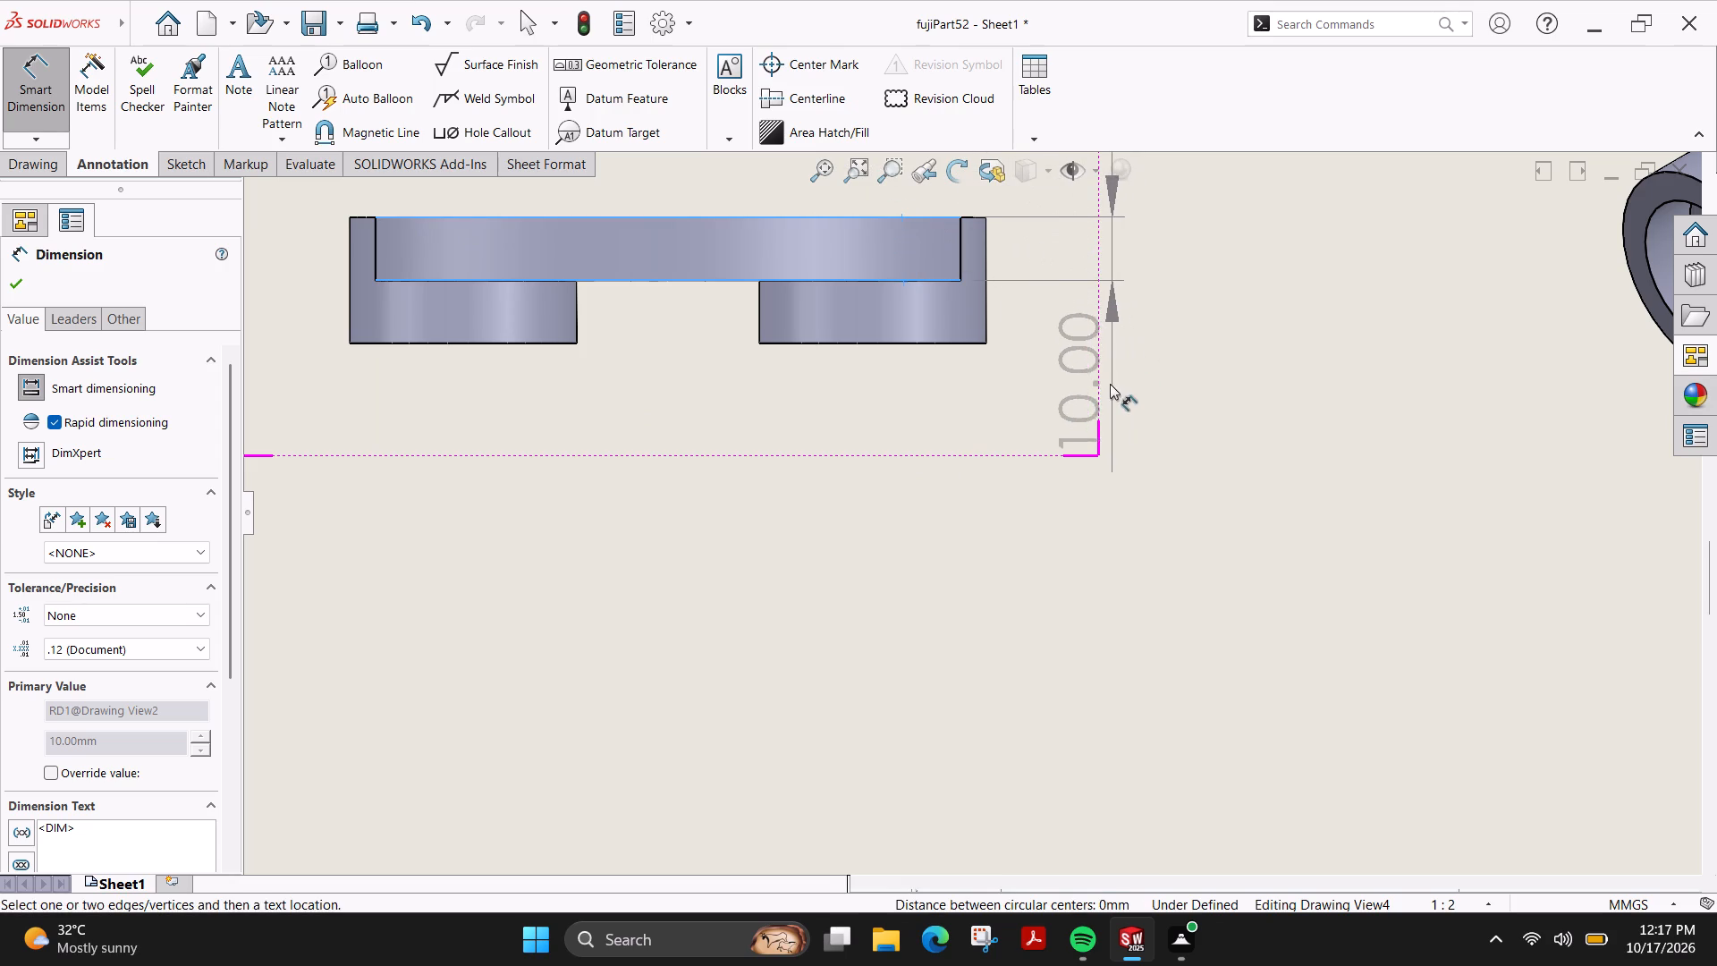
left_click(1100, 389)
scroll(1036, 460, "up", 4)
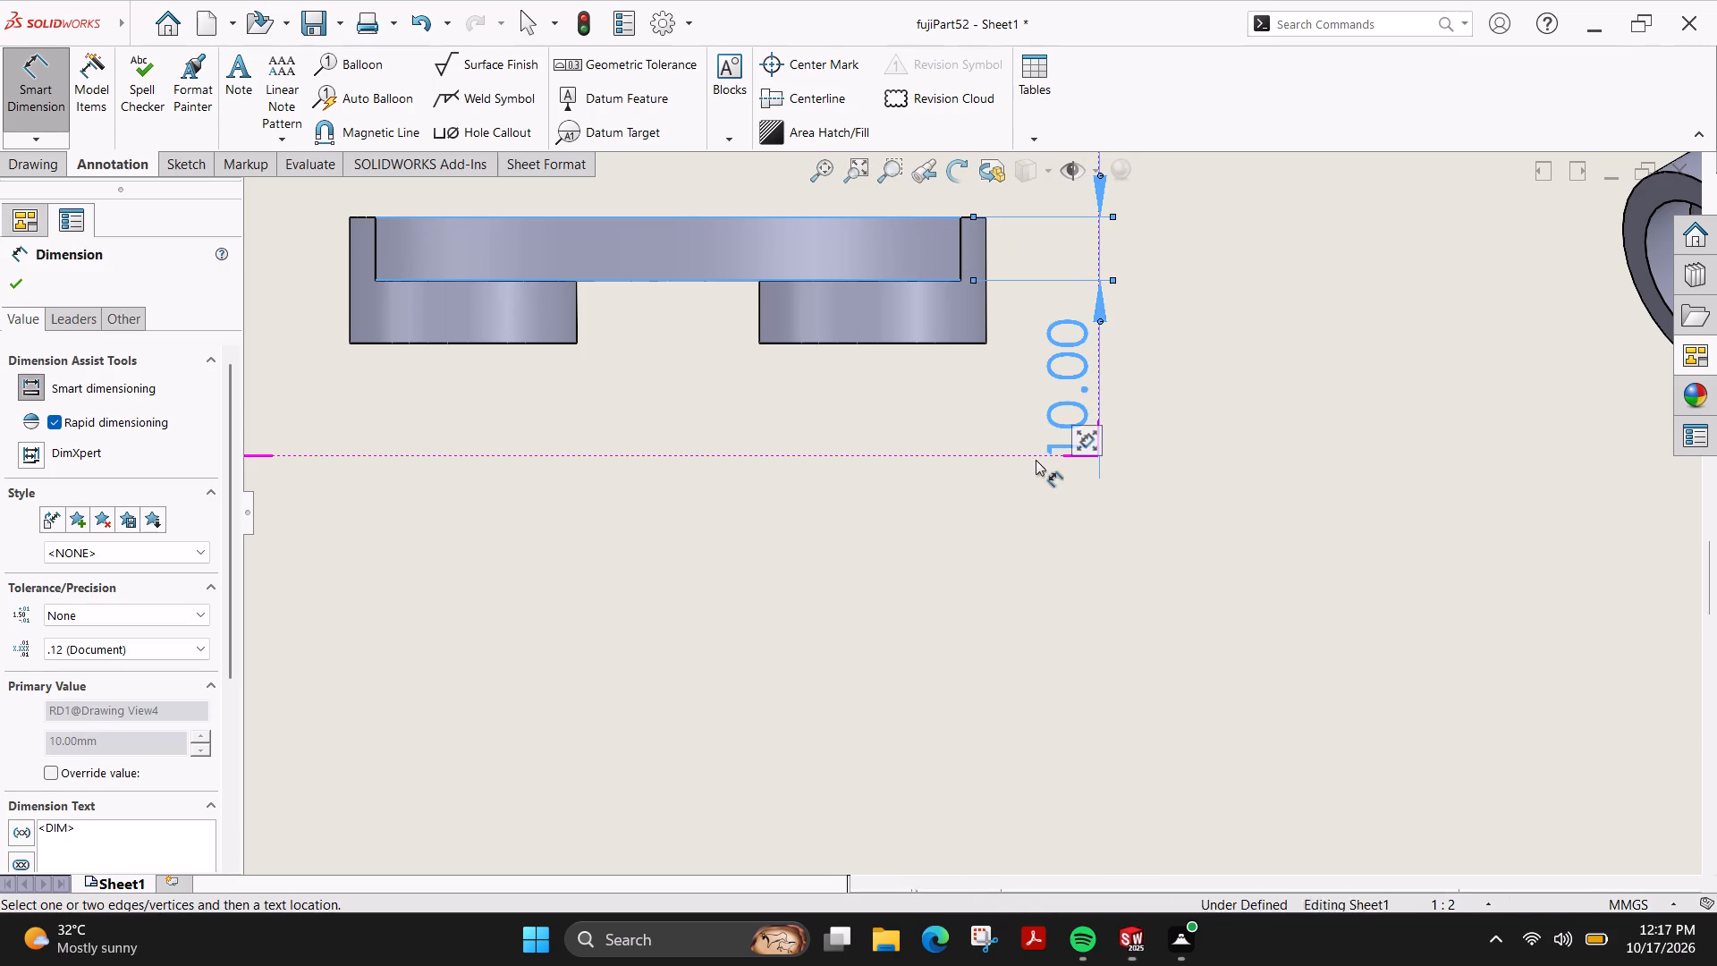
scroll(793, 602, "up", 1)
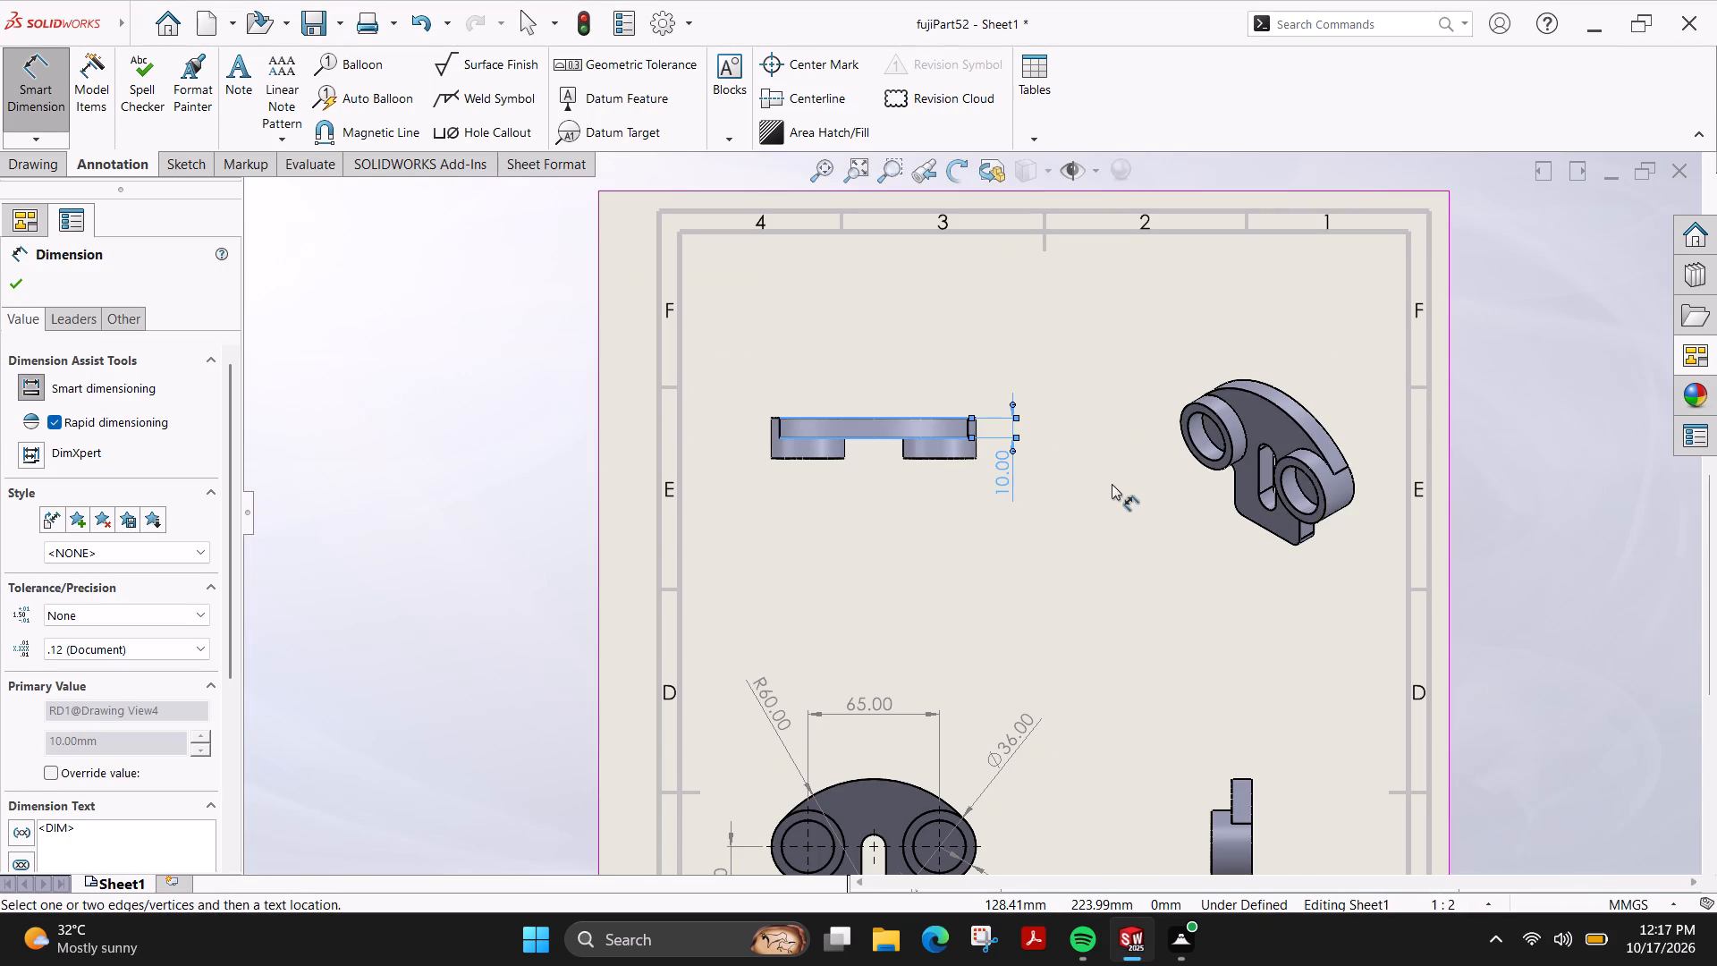
left_click(25, 280)
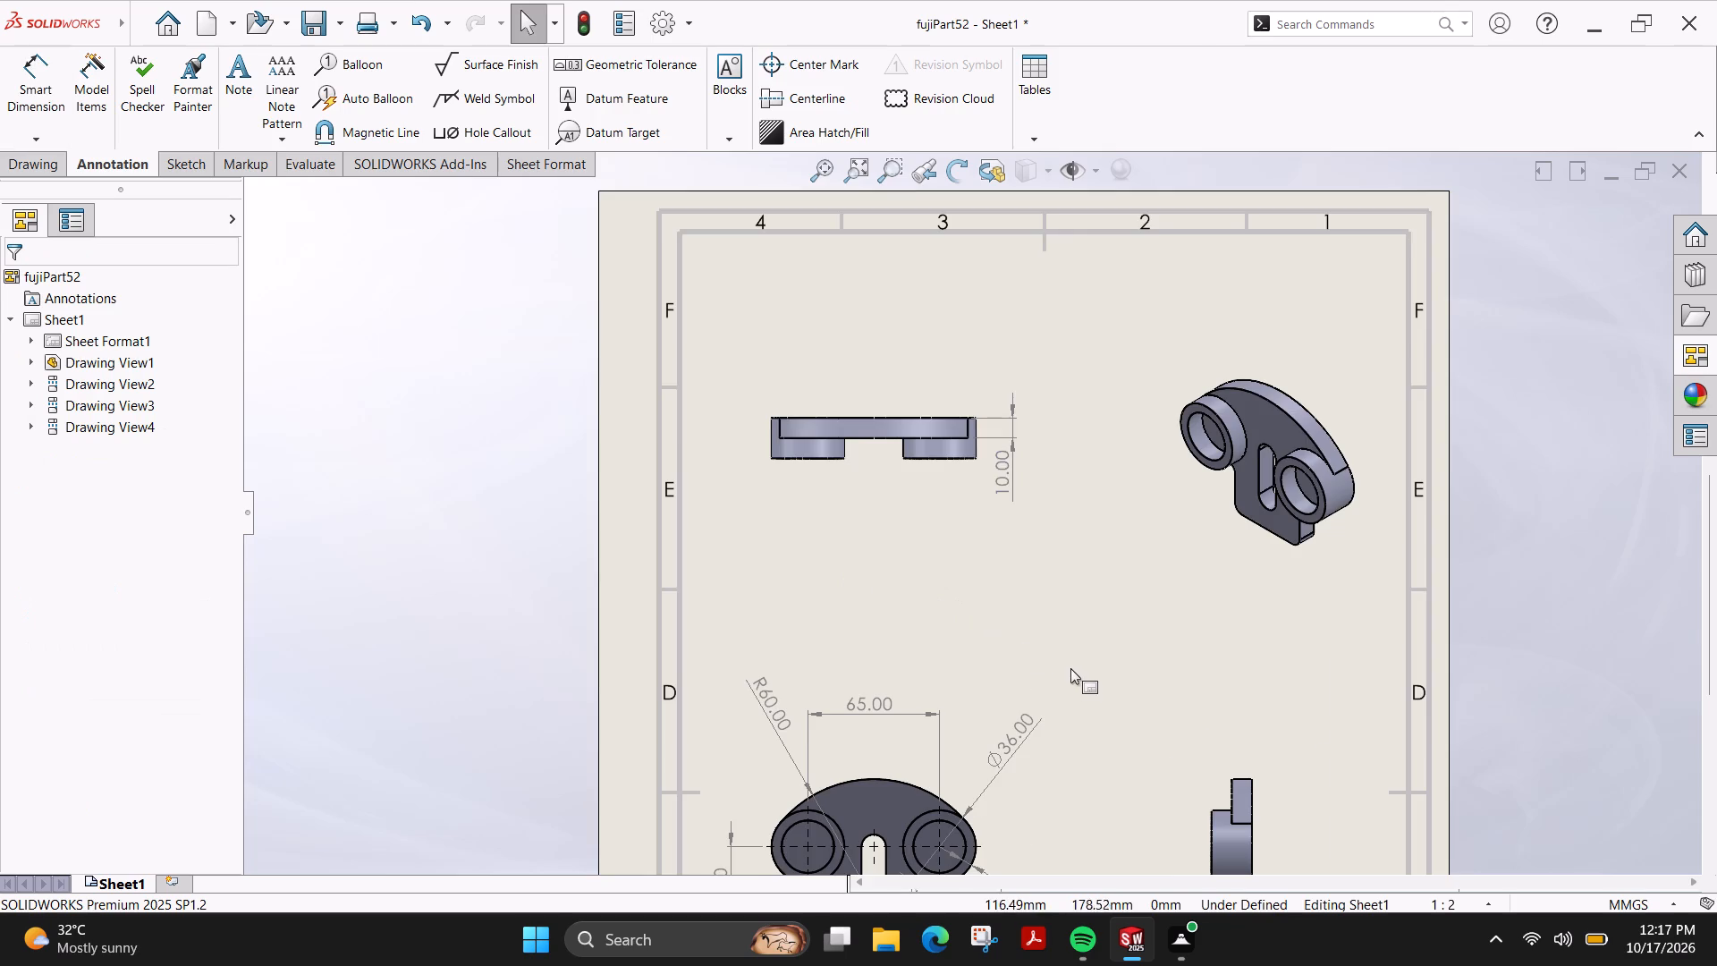
Save the drawing as fujiPart52 in SOLIDWORKS Drawing format in the Desktop folder fuji plot file > solid works.
scroll(1070, 668, "up", 1)
key("ctrl+s")
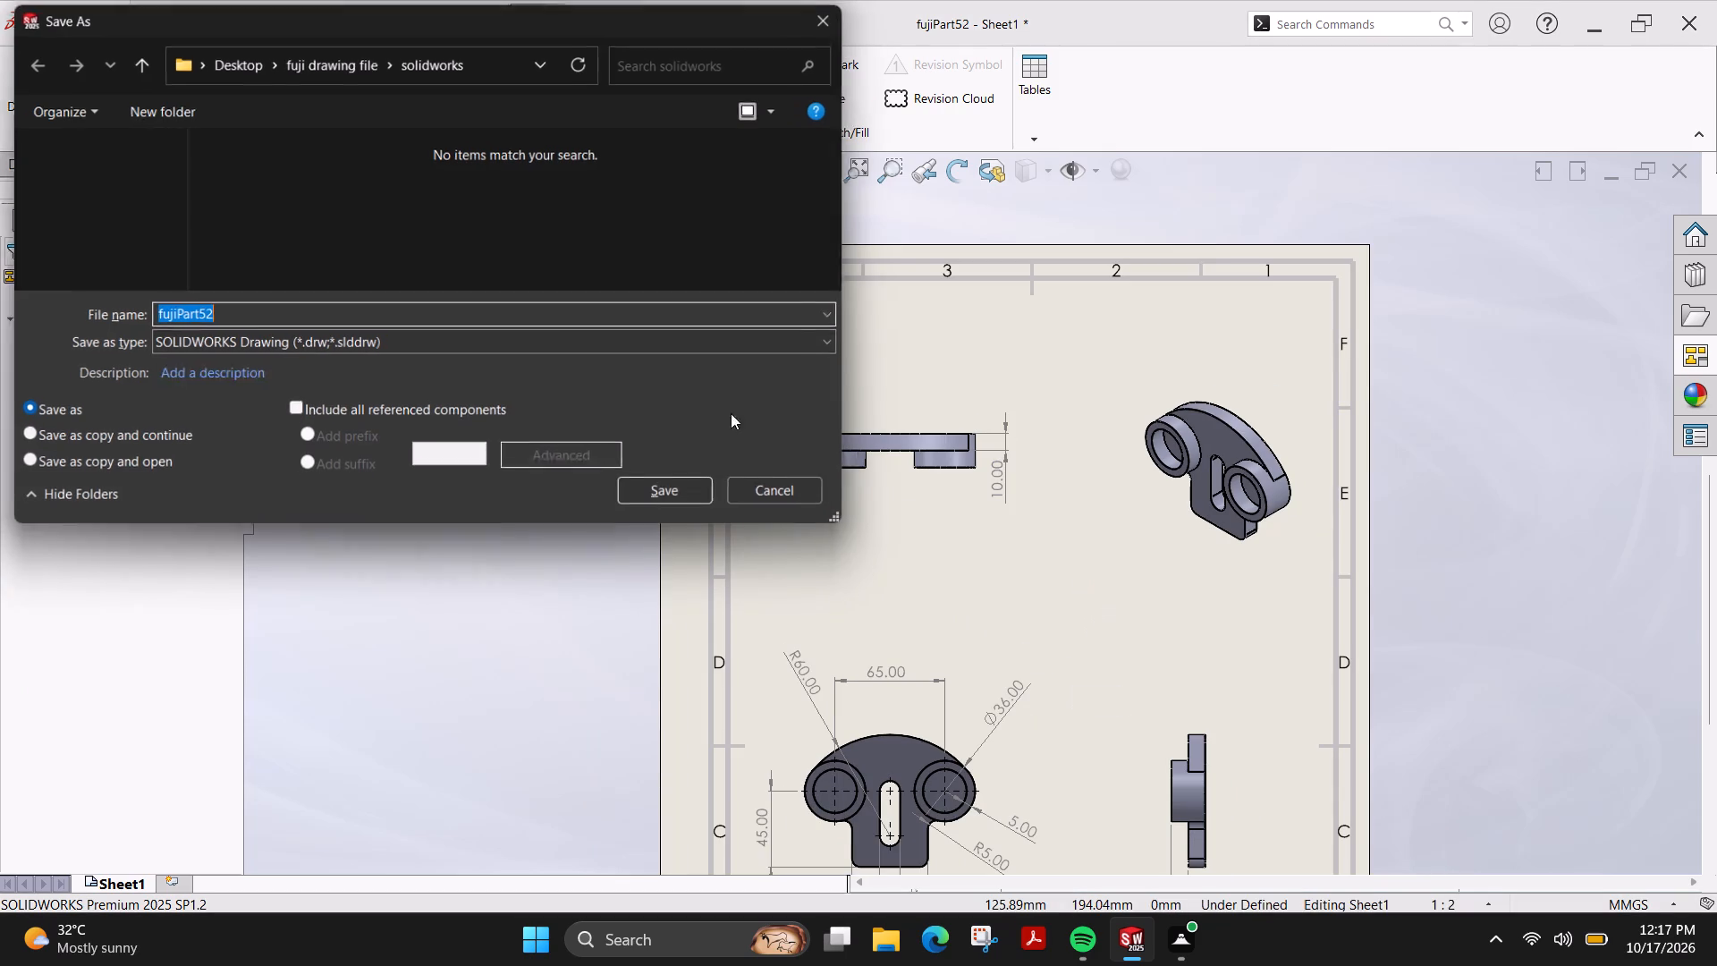
left_click(225, 70)
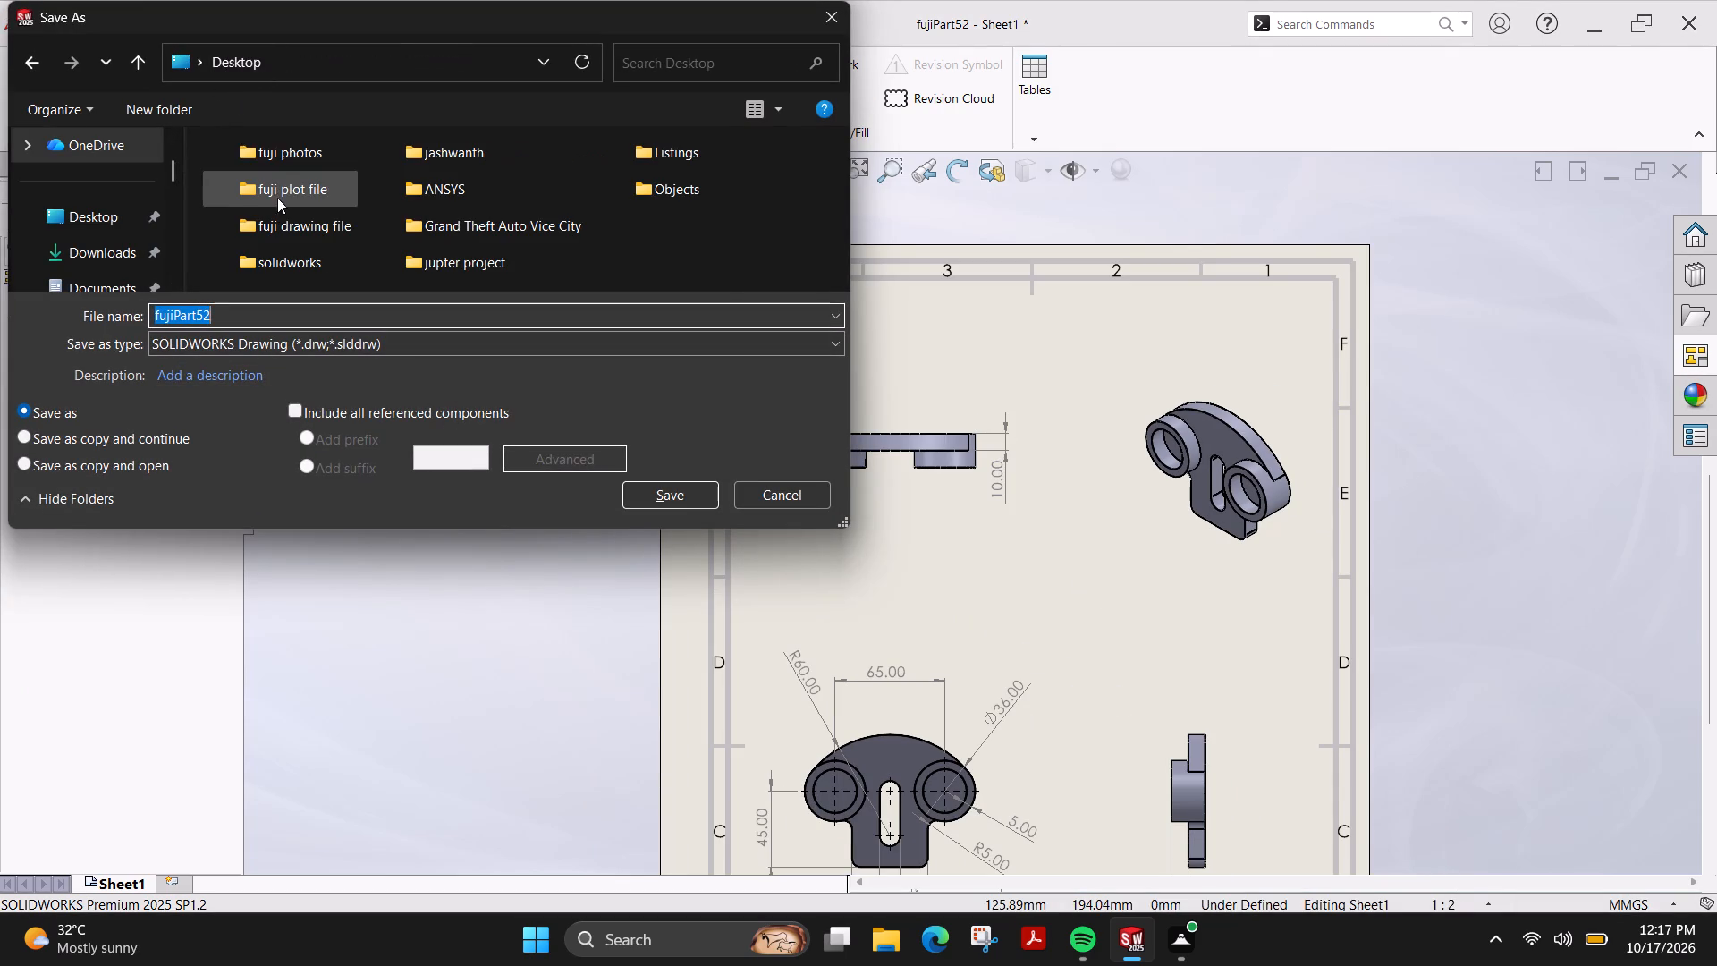
double_click(321, 183)
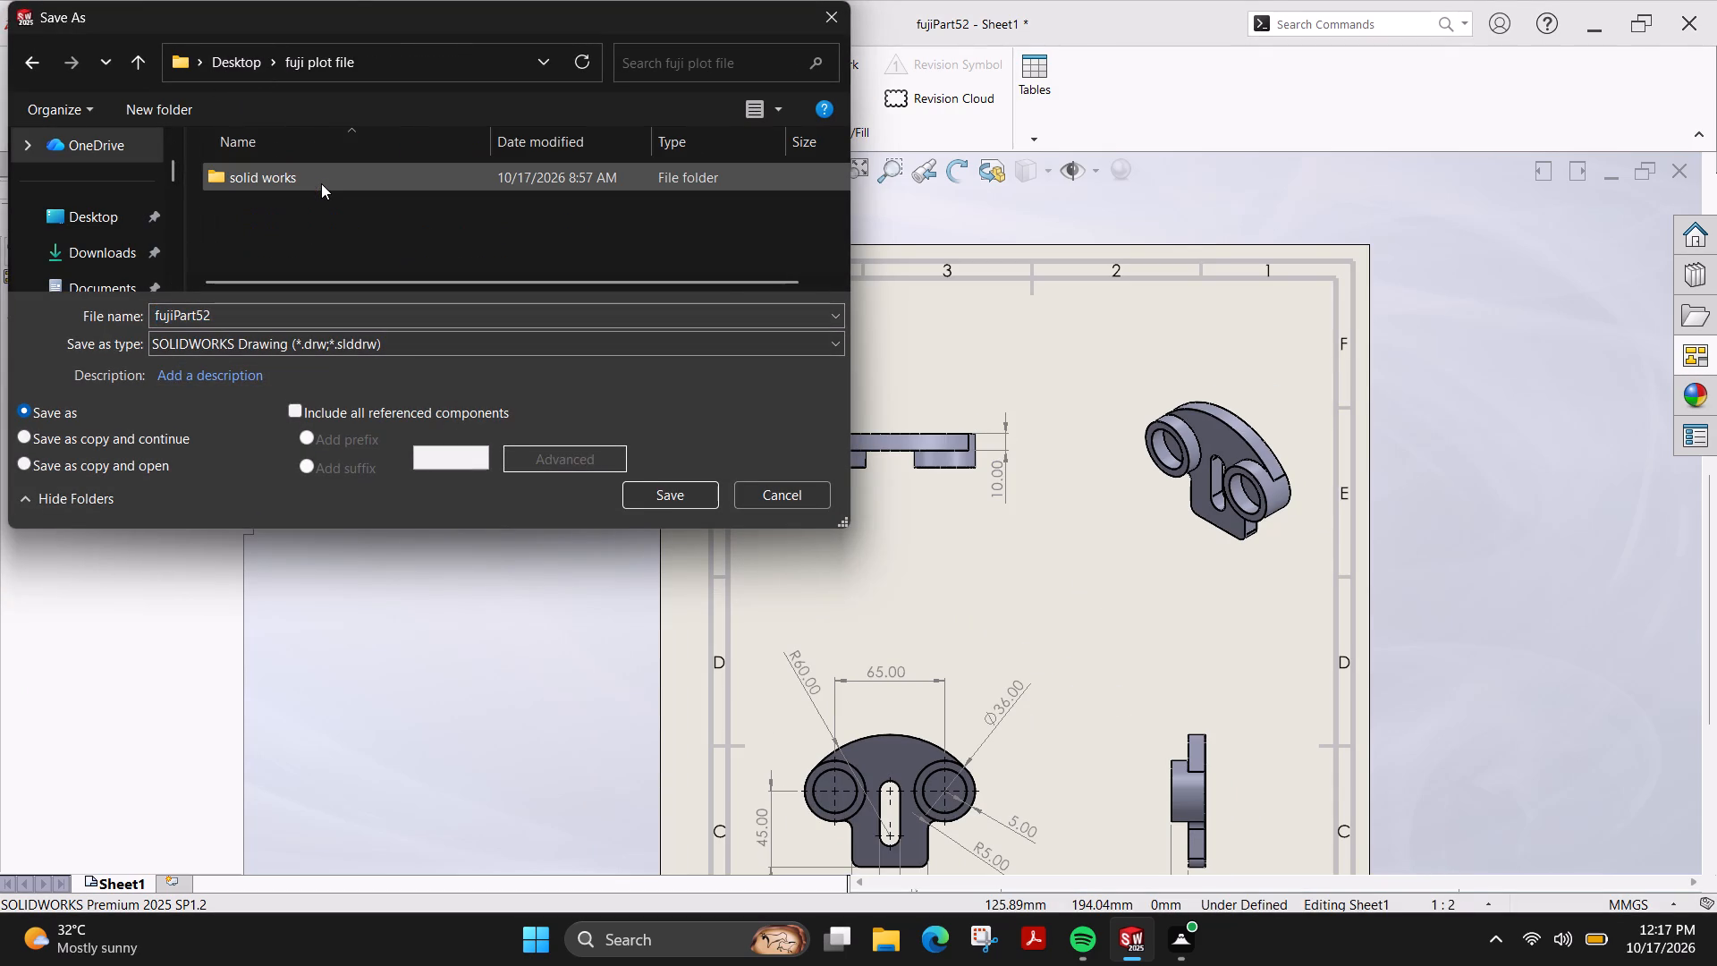
double_click(316, 186)
scroll(316, 186, "down", 20)
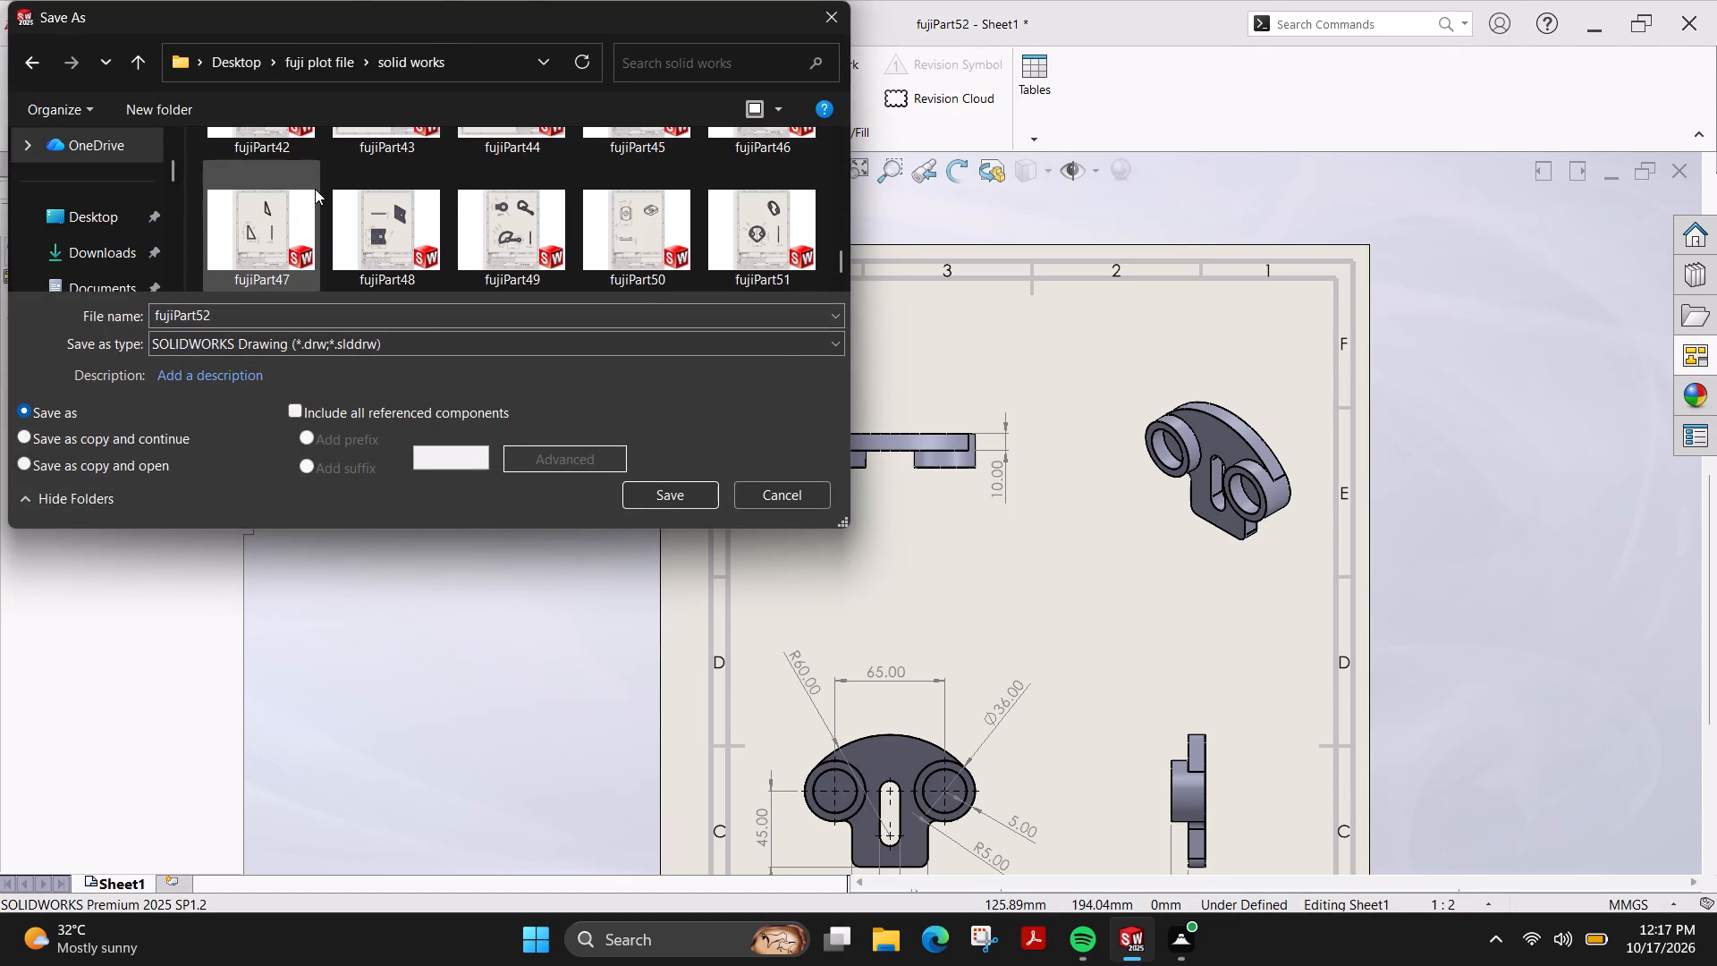
scroll(315, 189, "down", 5)
left_click(698, 499)
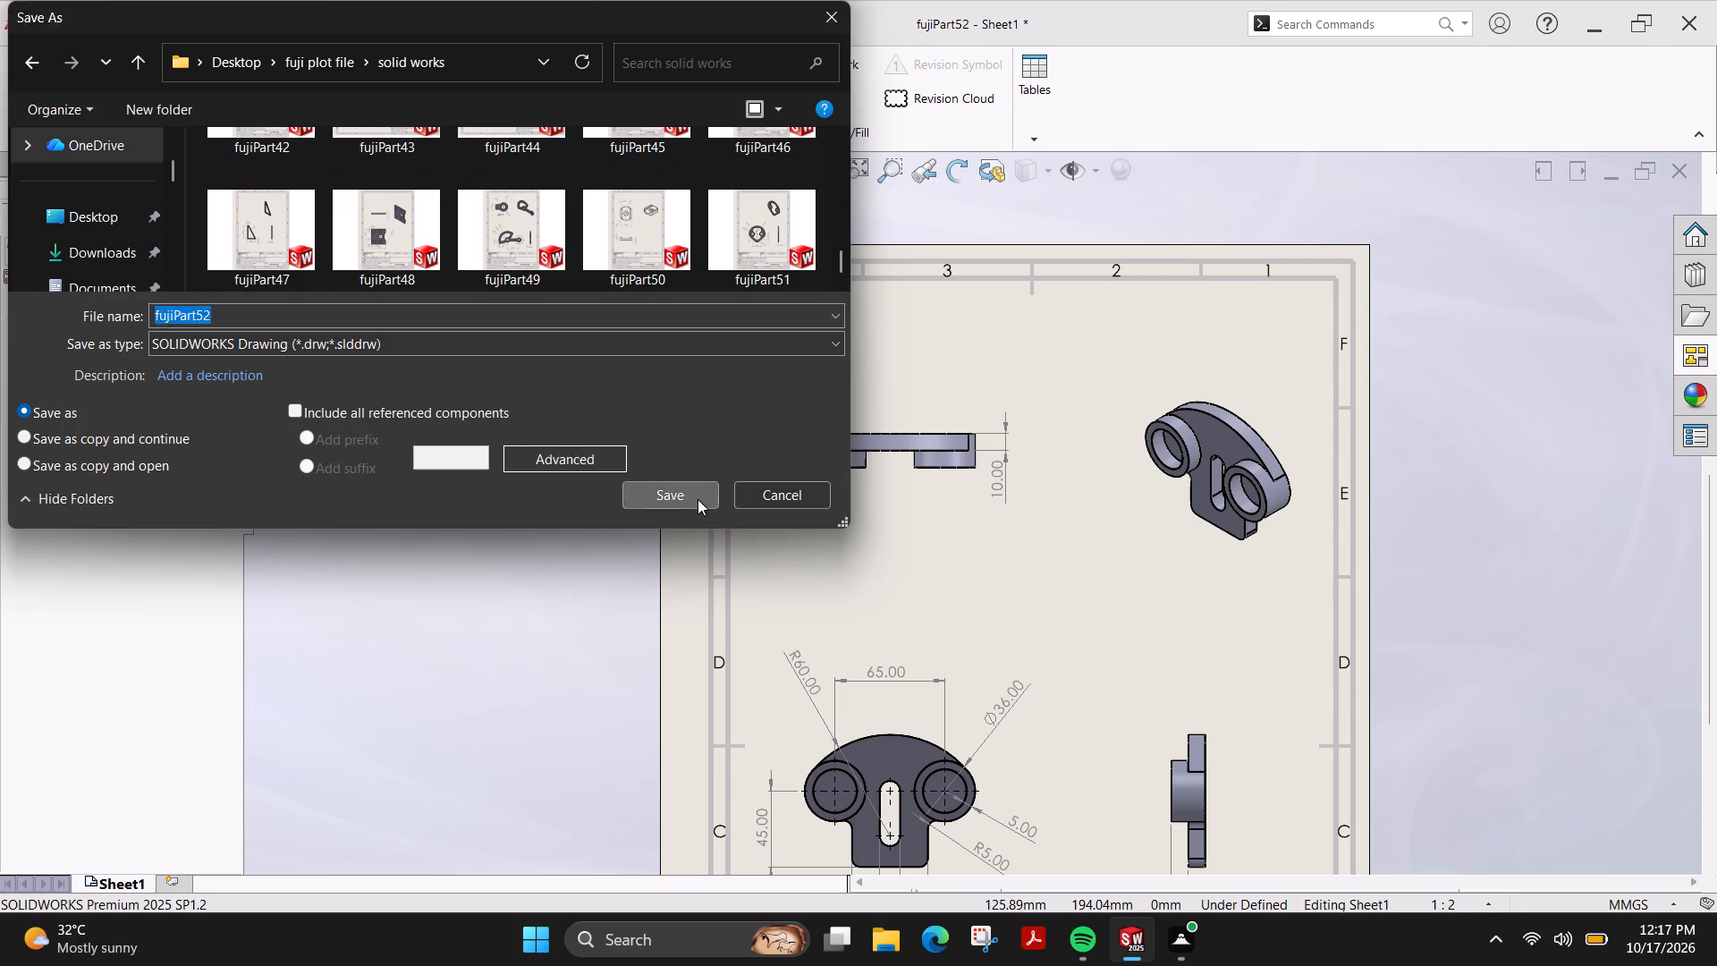